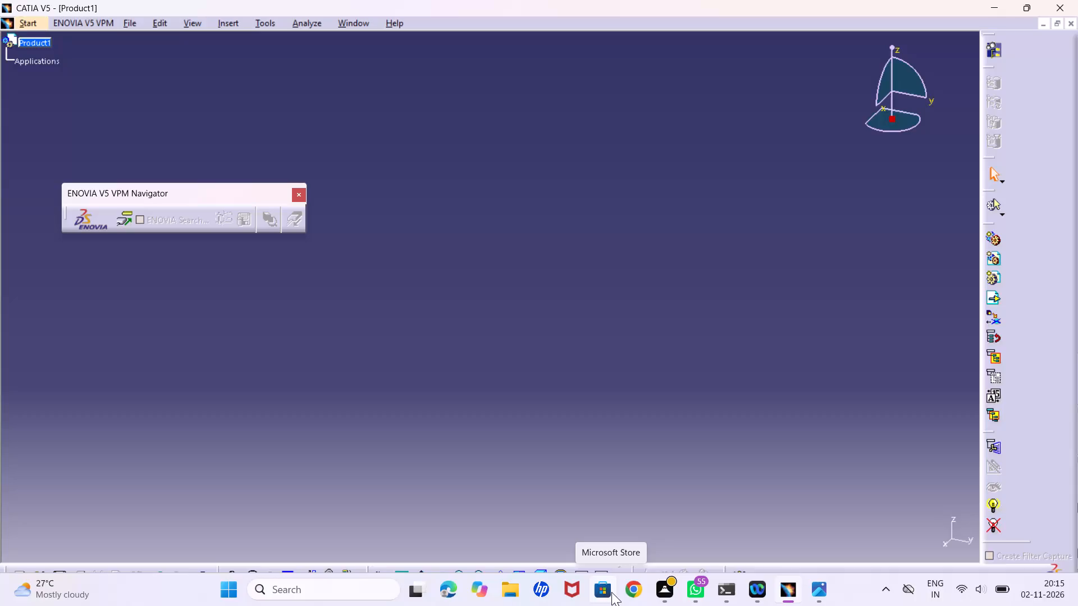
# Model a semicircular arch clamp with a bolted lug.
# Create a new part in the Part Design workbench.
pyautogui.click(30, 22)
pyautogui.click(77, 53)
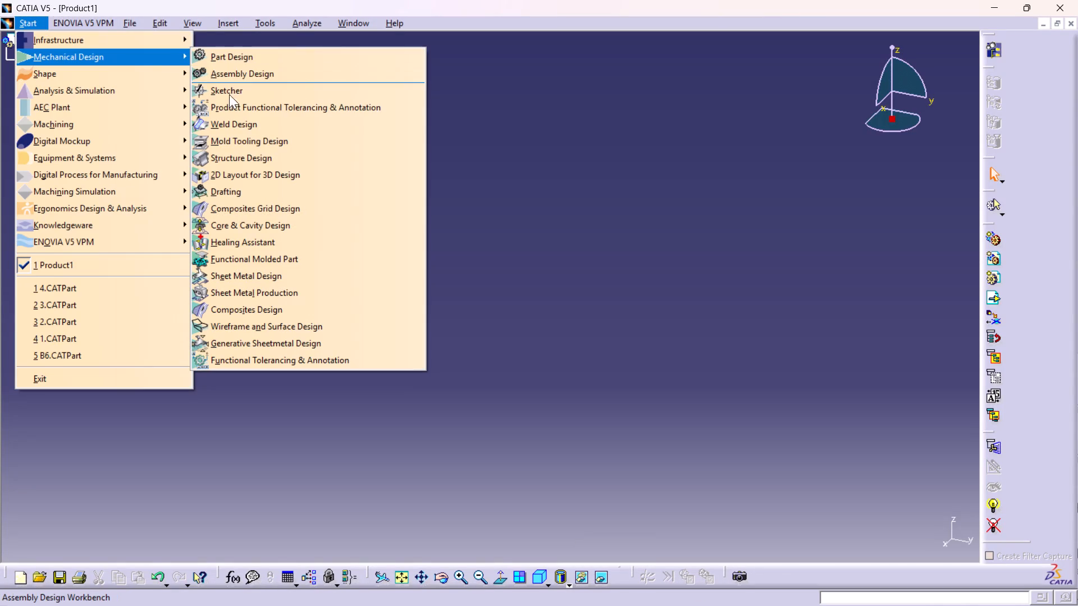
pyautogui.click(235, 50)
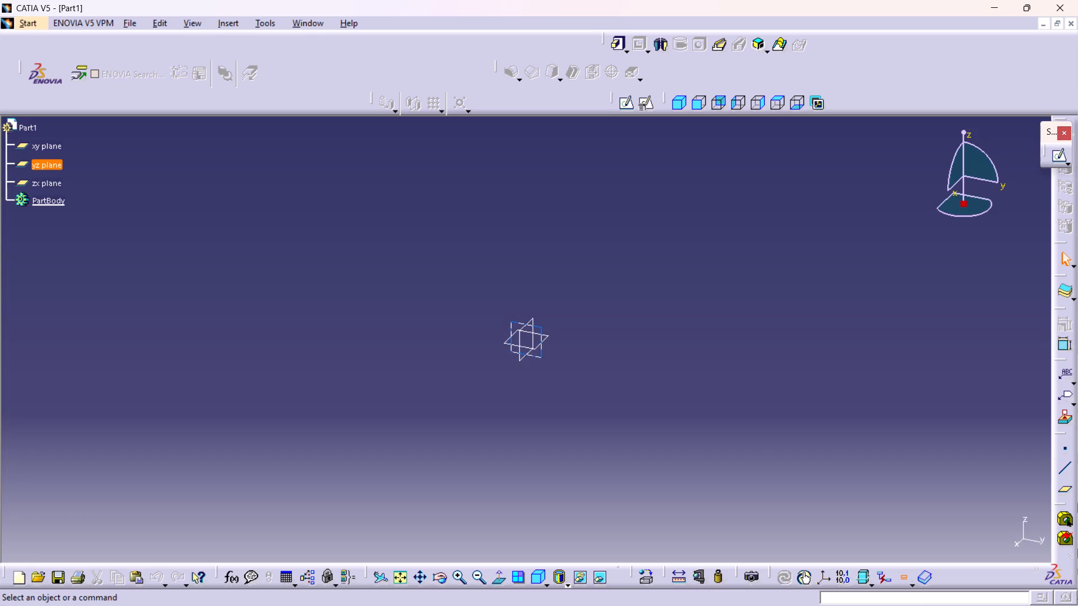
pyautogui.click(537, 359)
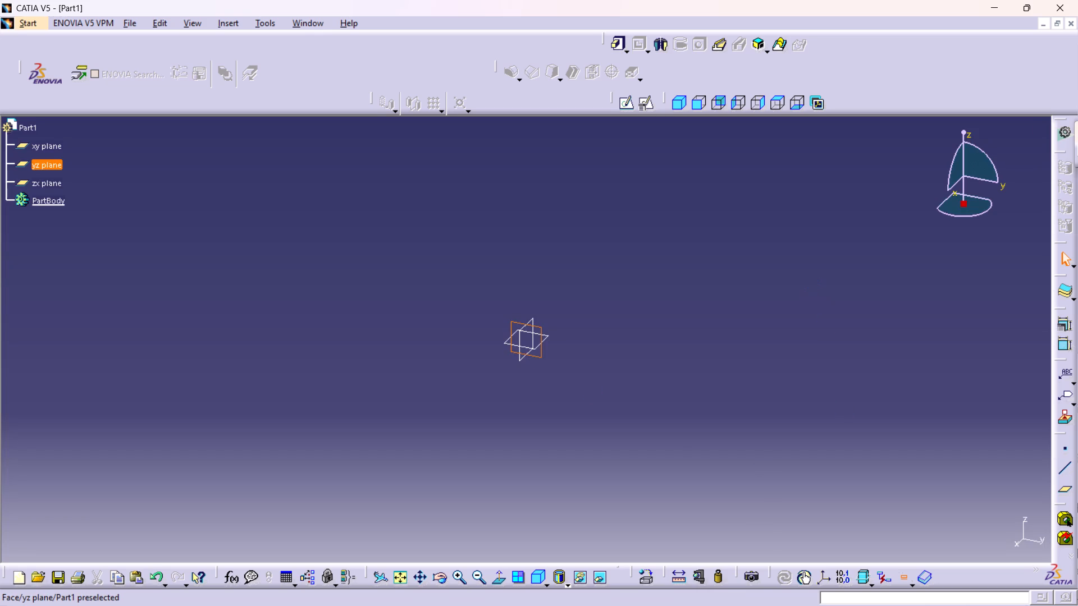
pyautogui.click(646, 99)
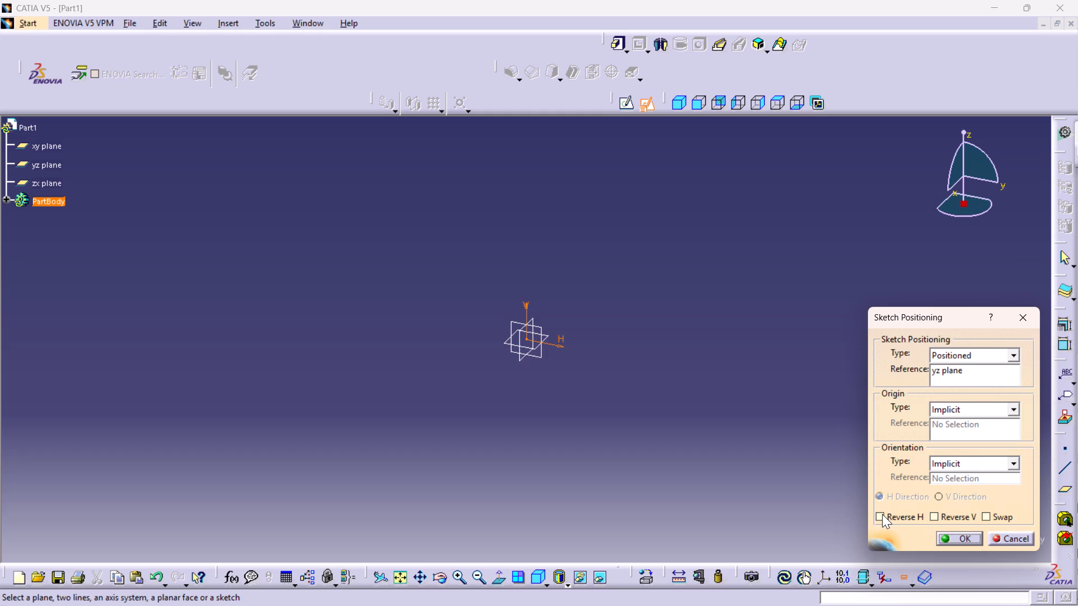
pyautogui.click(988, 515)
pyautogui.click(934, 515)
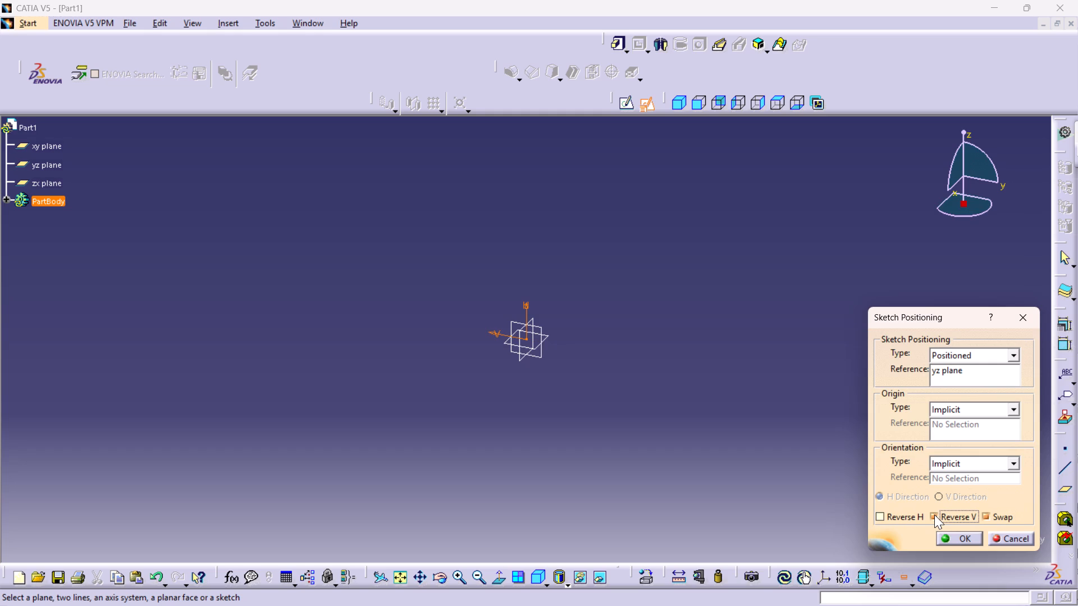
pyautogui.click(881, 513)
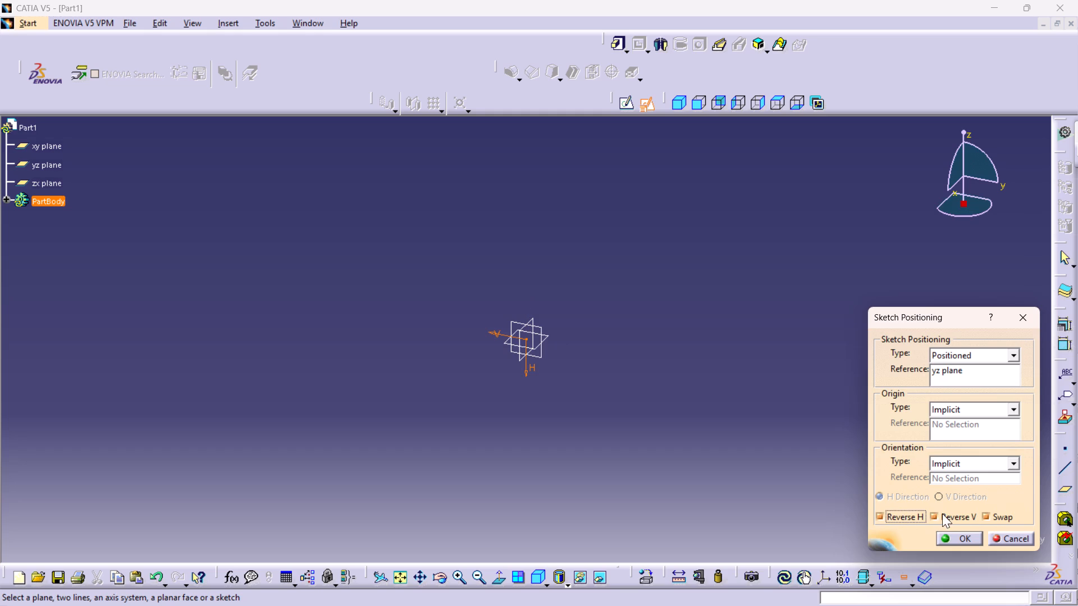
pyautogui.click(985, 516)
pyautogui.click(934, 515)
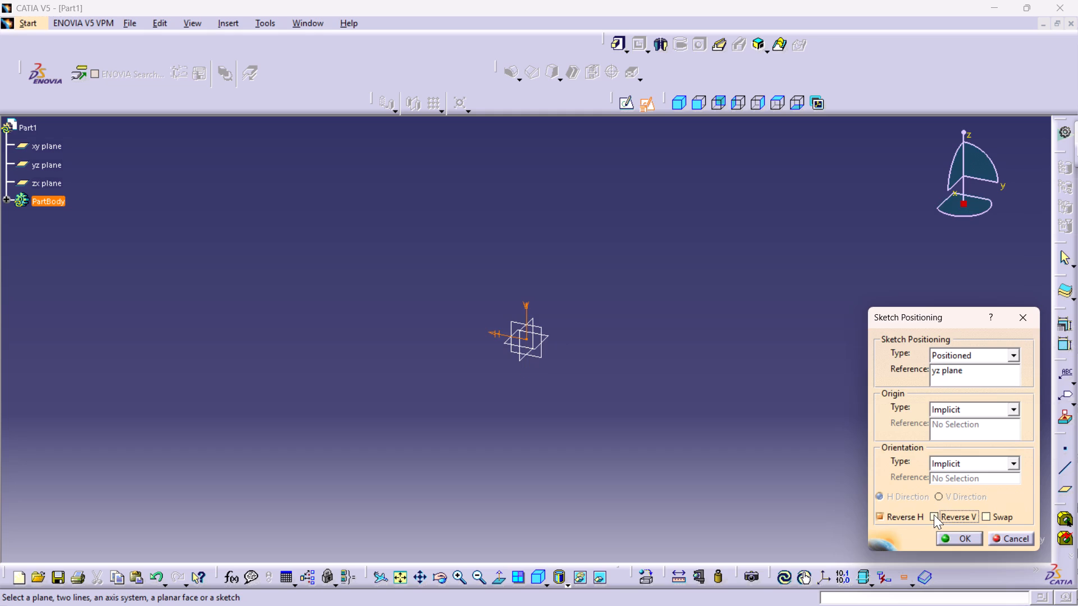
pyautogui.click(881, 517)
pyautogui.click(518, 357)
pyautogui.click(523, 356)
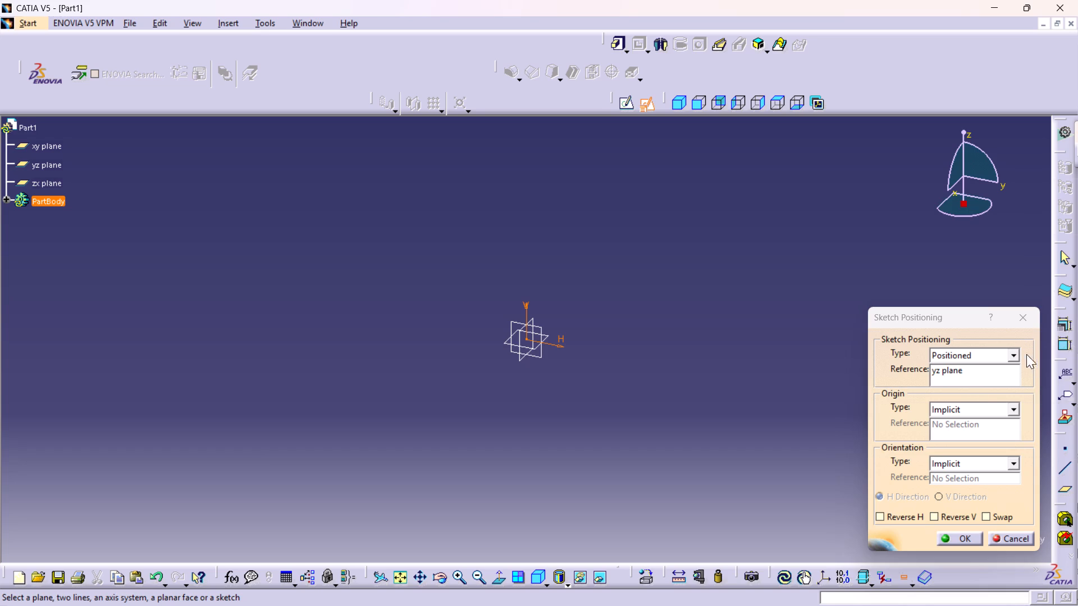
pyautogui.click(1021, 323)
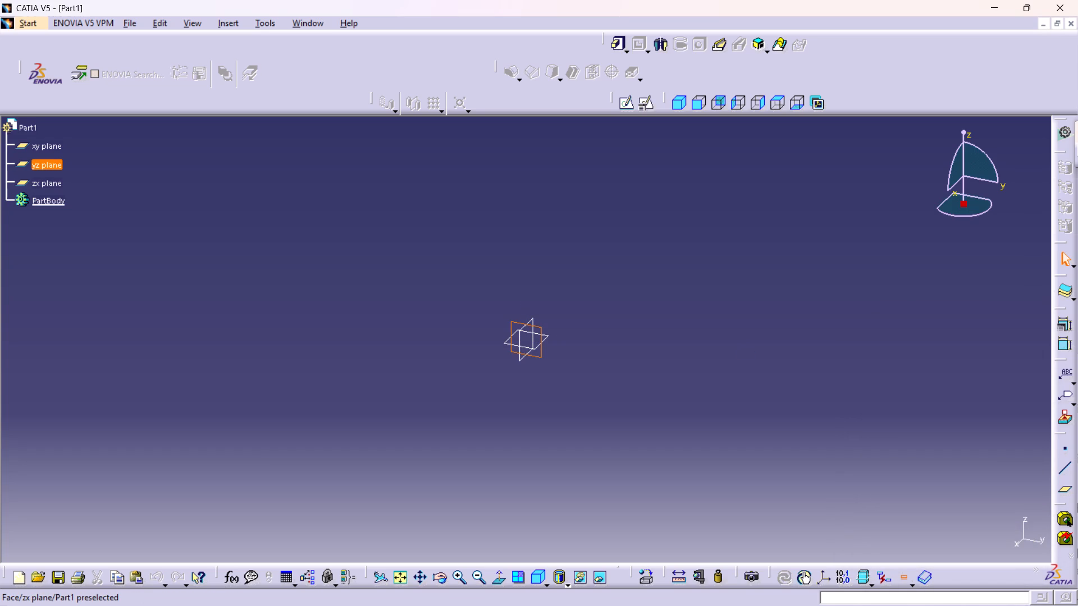
# Start a positioned sketch on the yz plane with implicit origin and orientation and no axis reversed or swapped.
pyautogui.click(642, 103)
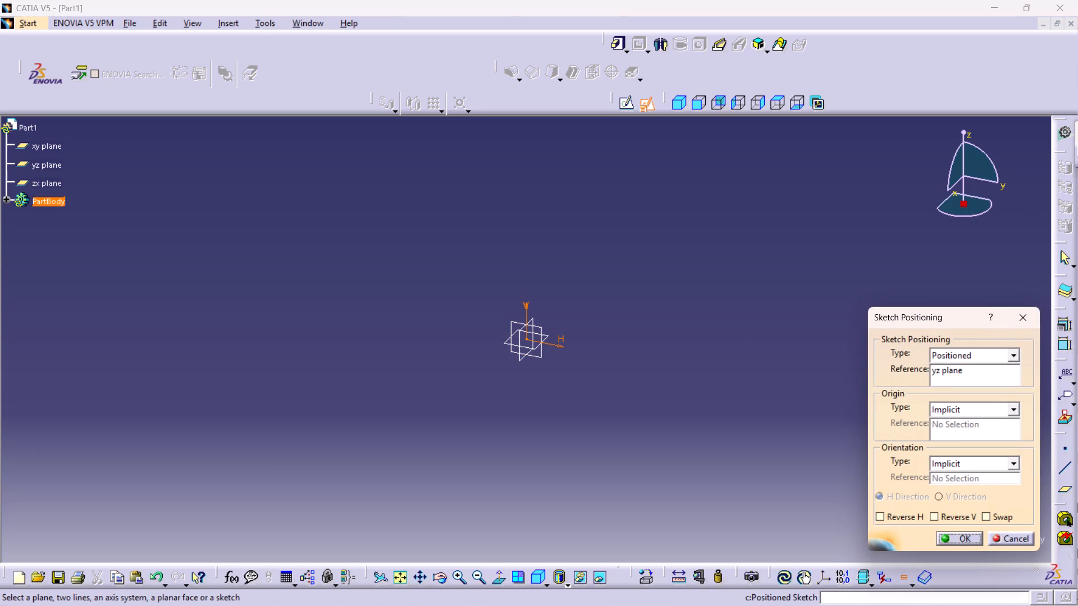
pyautogui.click(962, 536)
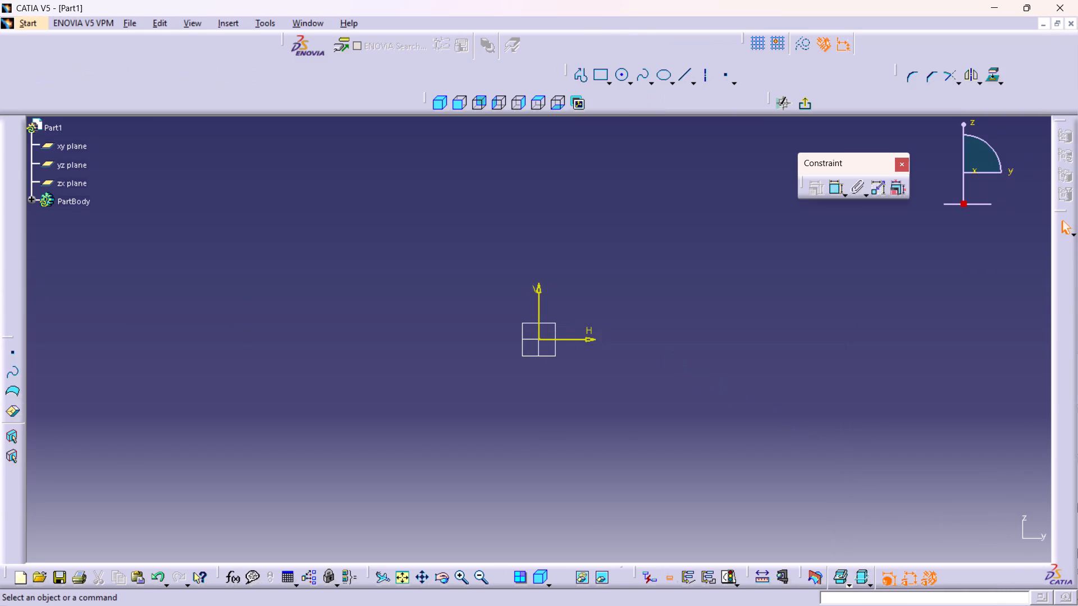
# Sketch two concentric circles centred on the origin, about 118 mm and about 77 mm in diameter.
pyautogui.doubleClick(627, 78)
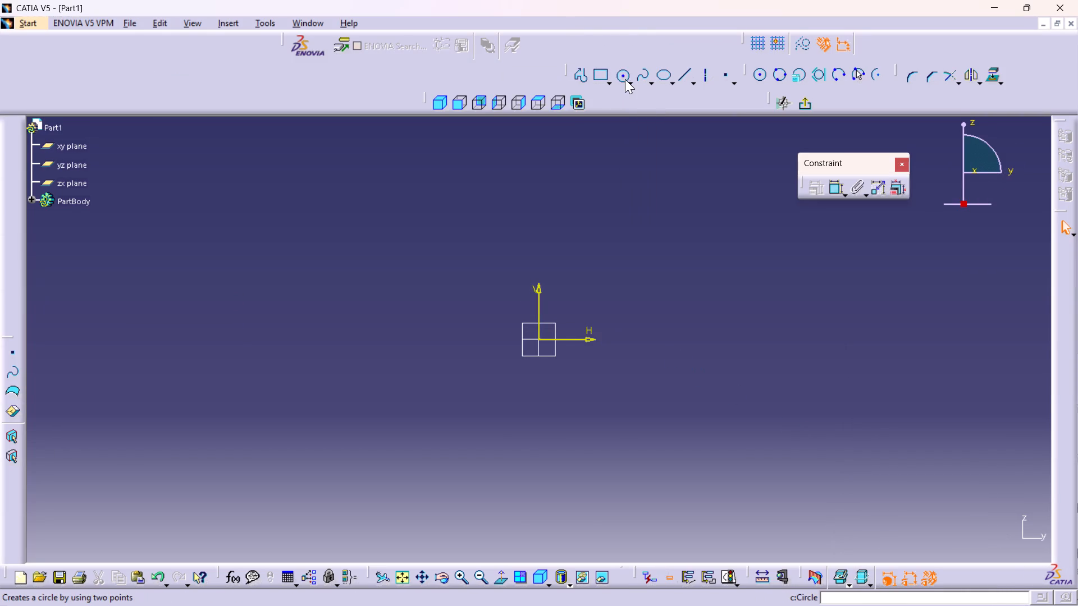
pyautogui.doubleClick(622, 75)
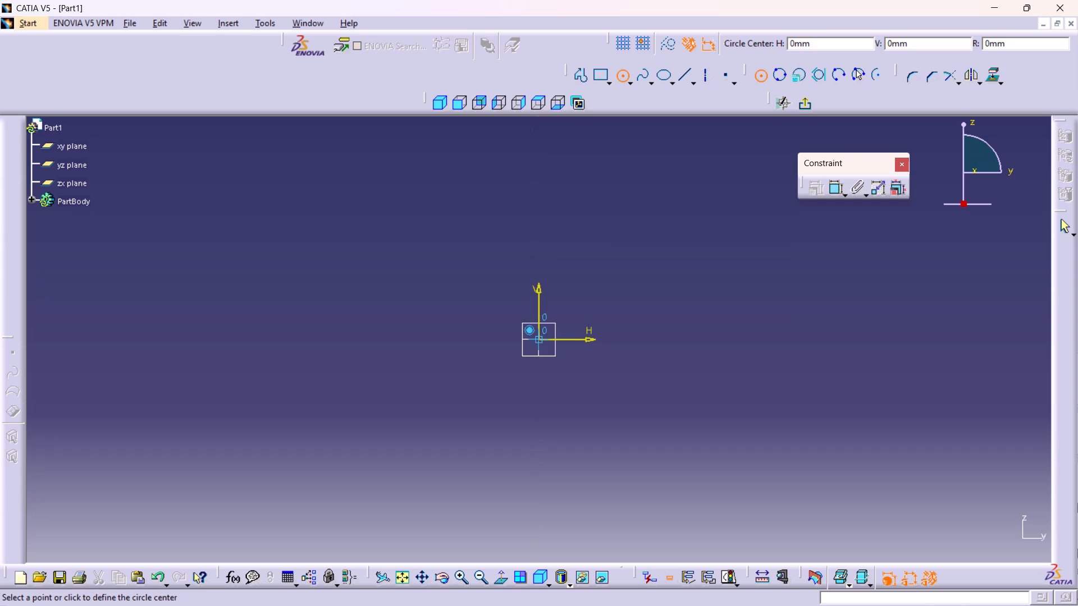
pyautogui.click(540, 338)
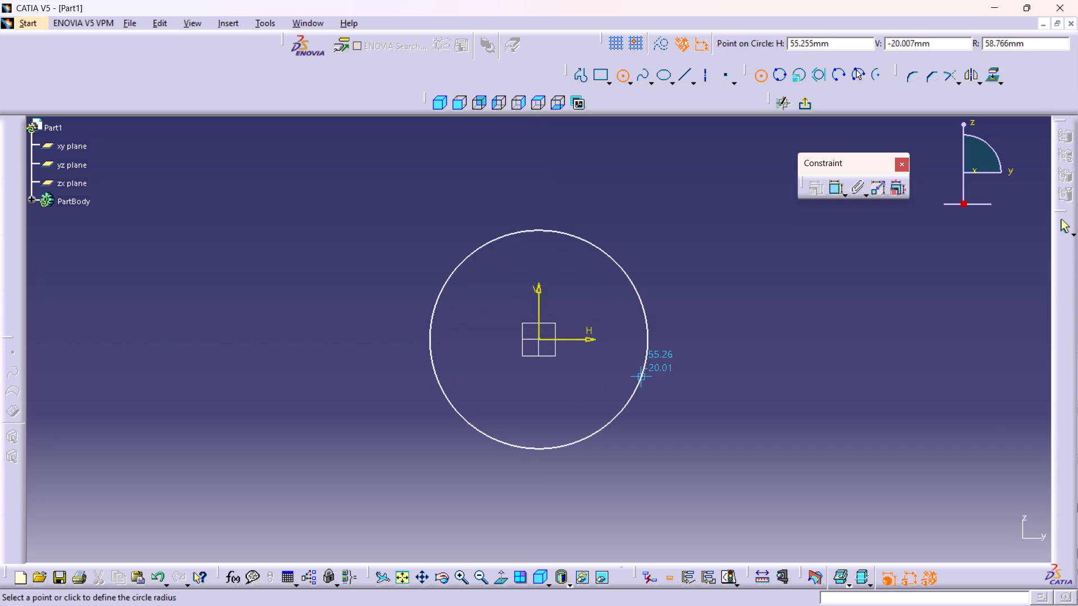
pyautogui.click(641, 378)
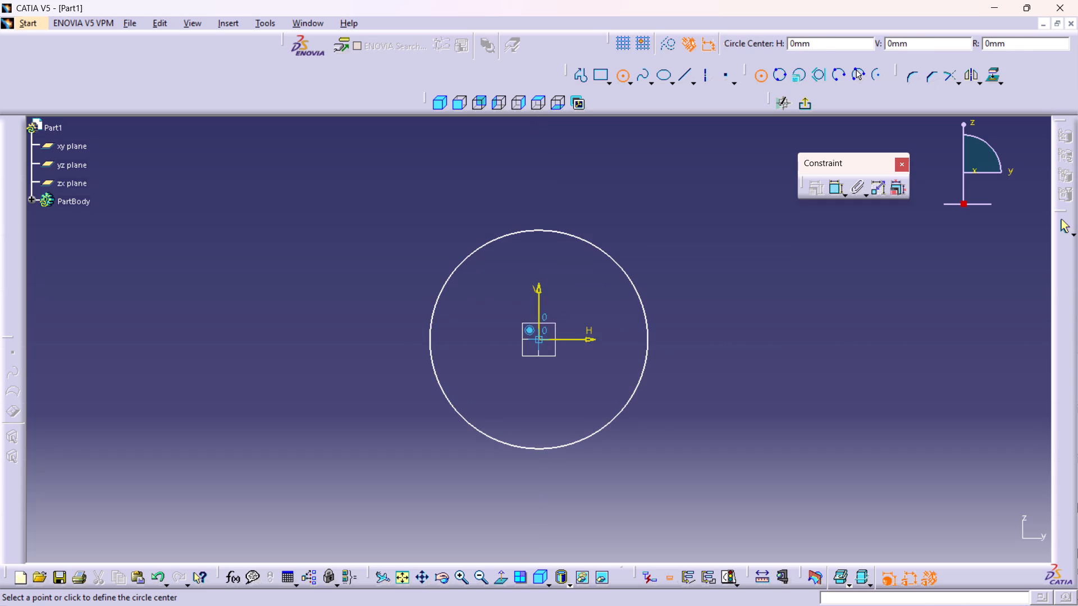
pyautogui.click(540, 340)
pyautogui.click(596, 385)
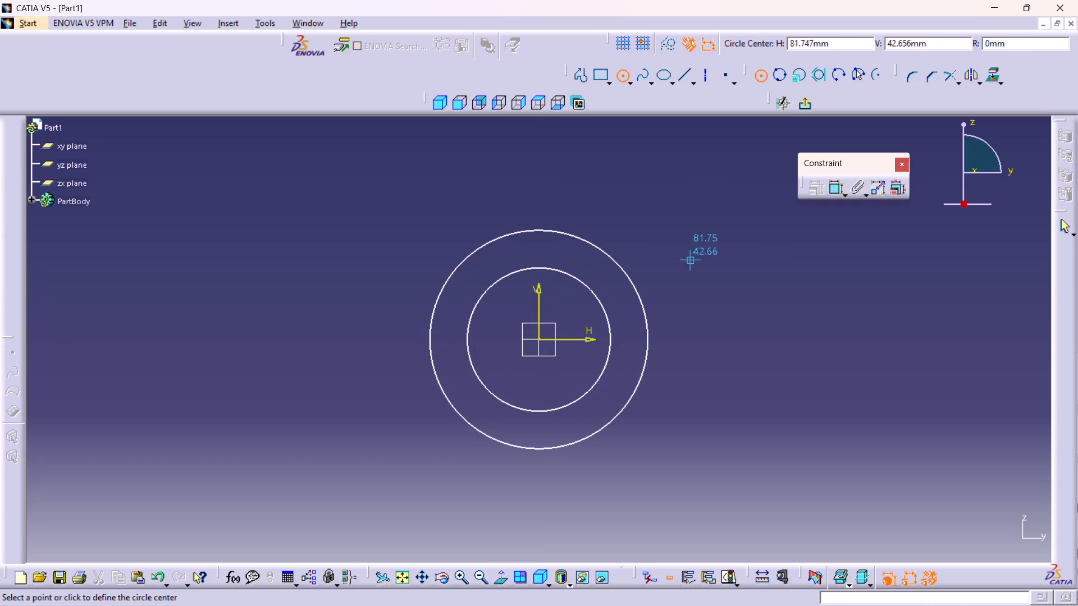
# Add diameter dimensions to the outer and inner circles.
pyautogui.doubleClick(832, 189)
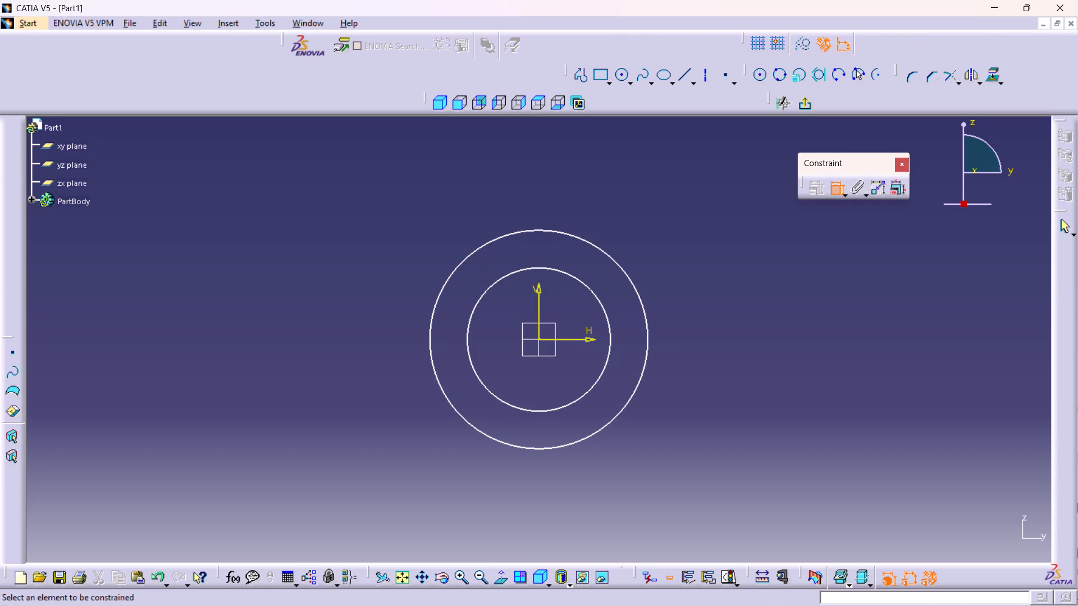
pyautogui.click(621, 269)
pyautogui.click(661, 204)
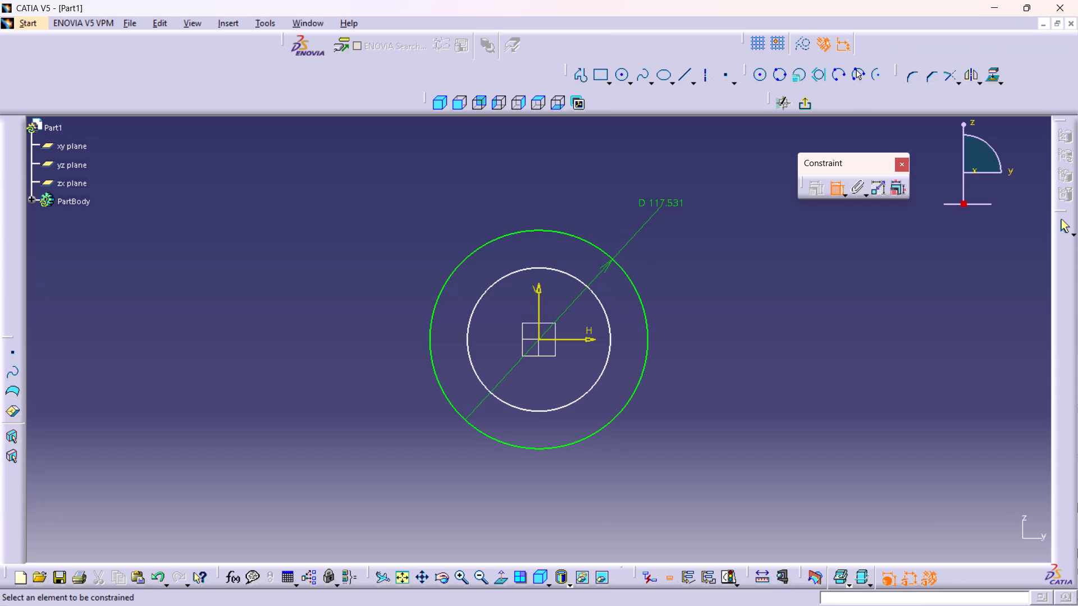
pyautogui.click(607, 320)
pyautogui.click(682, 269)
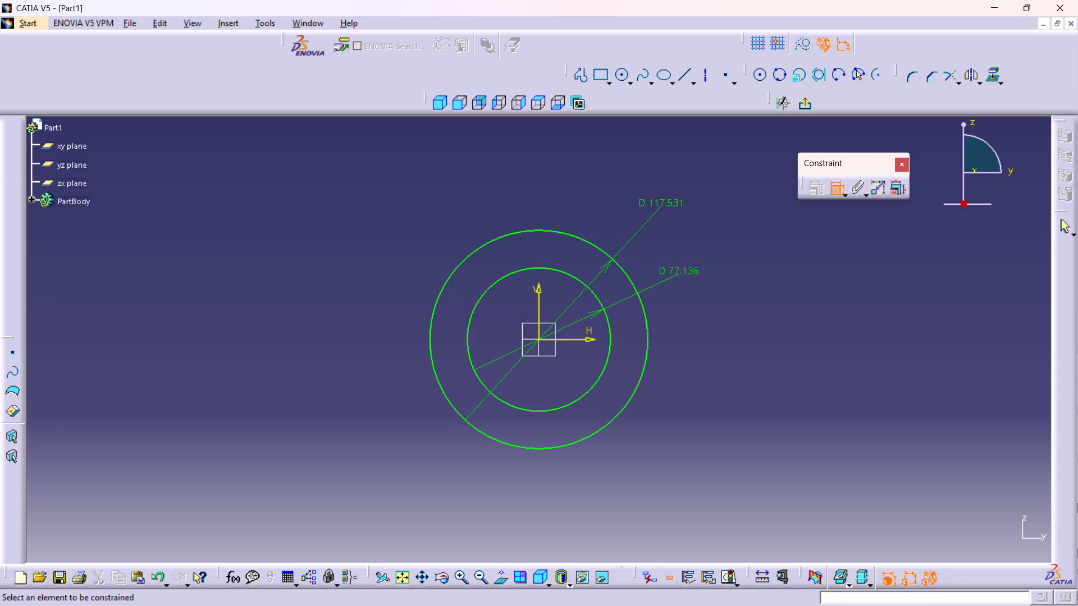
# Set the outer circle's diameter to 80 mm and the inner circle's diameter to 48 mm.
pyautogui.doubleClick(675, 199)
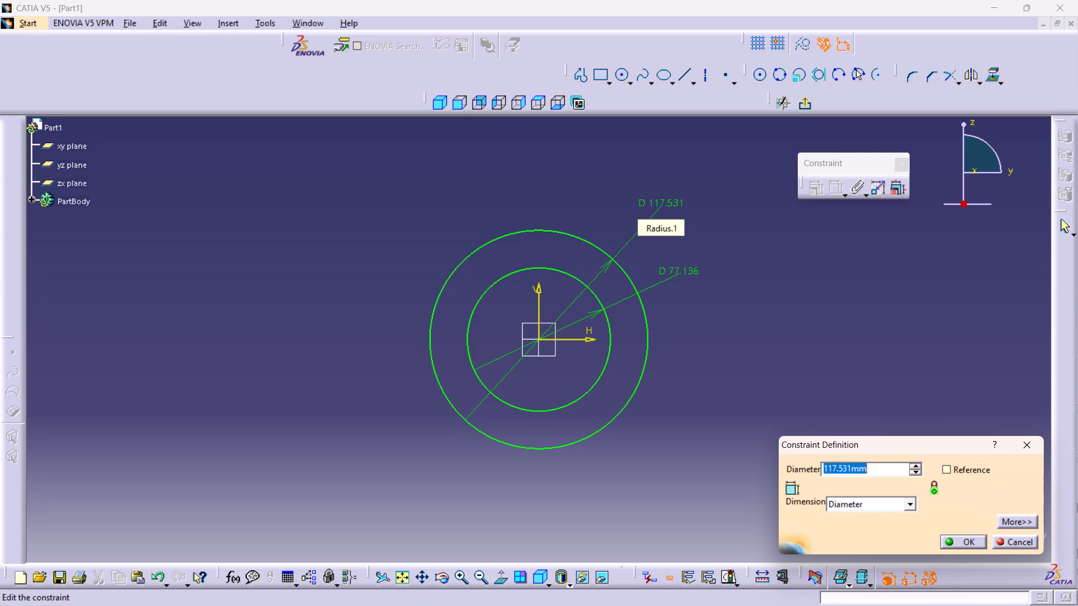
pyautogui.write('80')
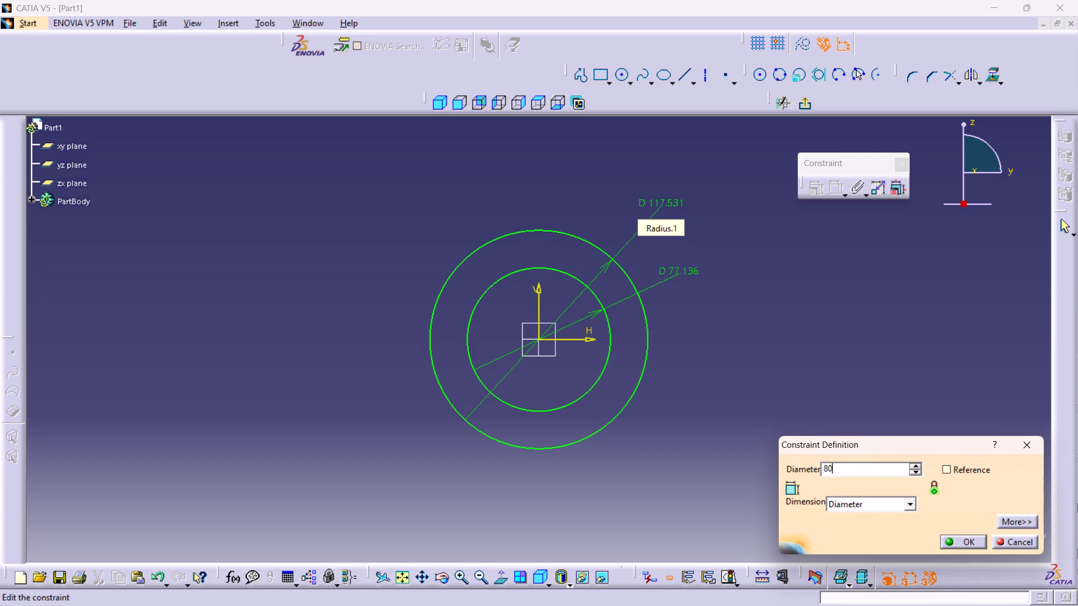
pyautogui.press('Return')
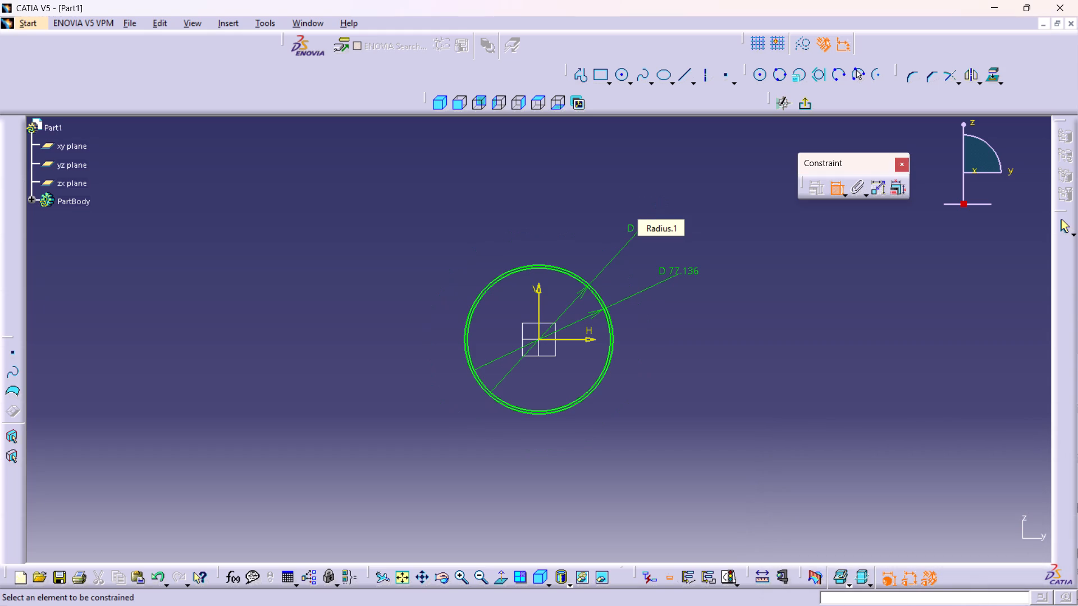
pyautogui.doubleClick(678, 264)
pyautogui.write('48')
pyautogui.press('Return')
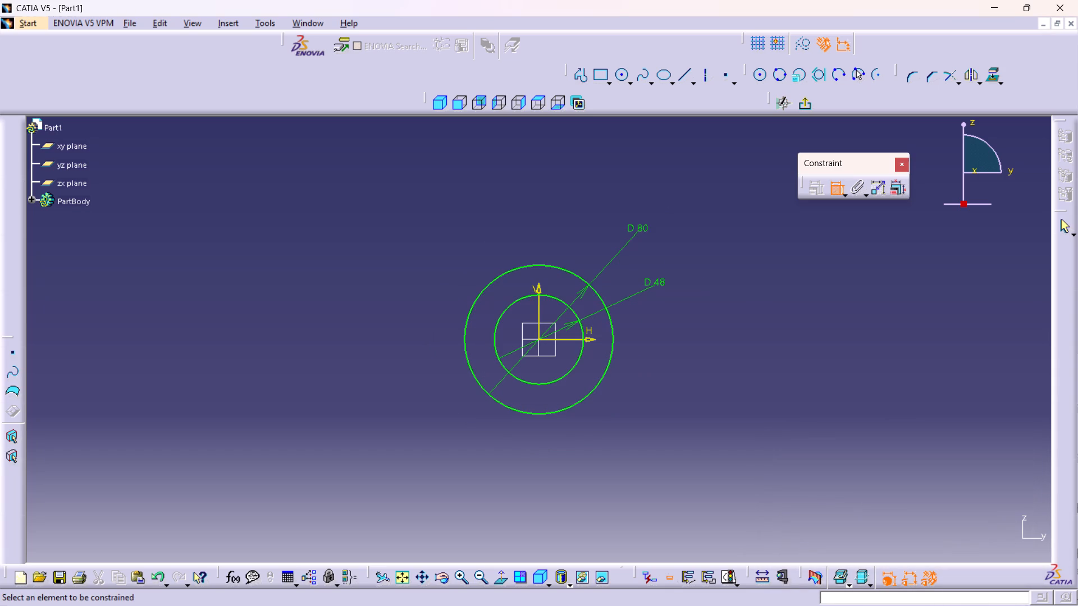
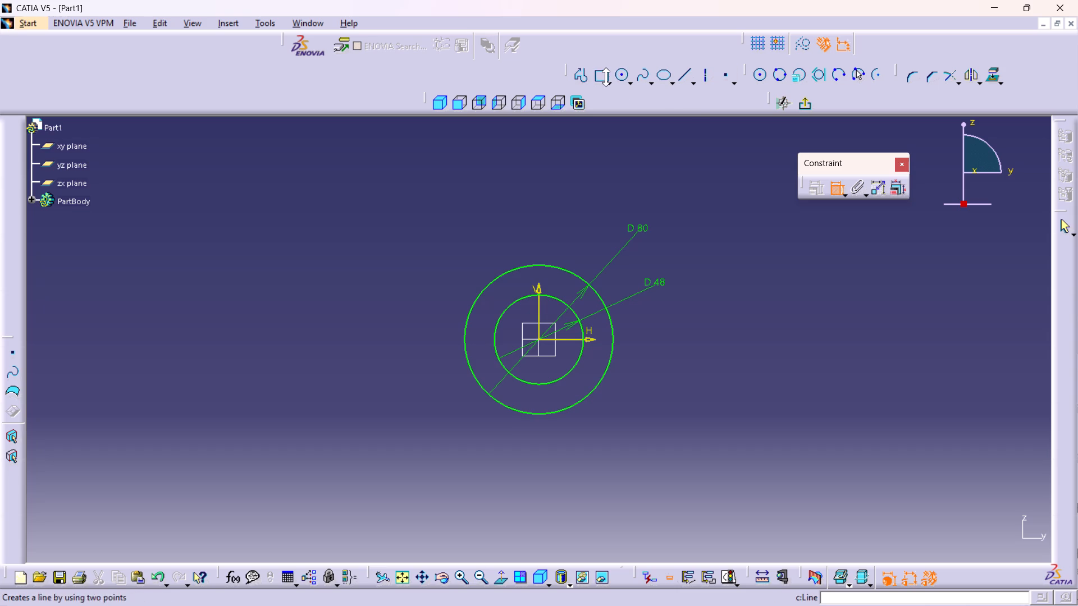
# Sketch a horizontal line about 141 mm long along the H axis, crossing both circles and extending past them on each side.
pyautogui.doubleClick(586, 80)
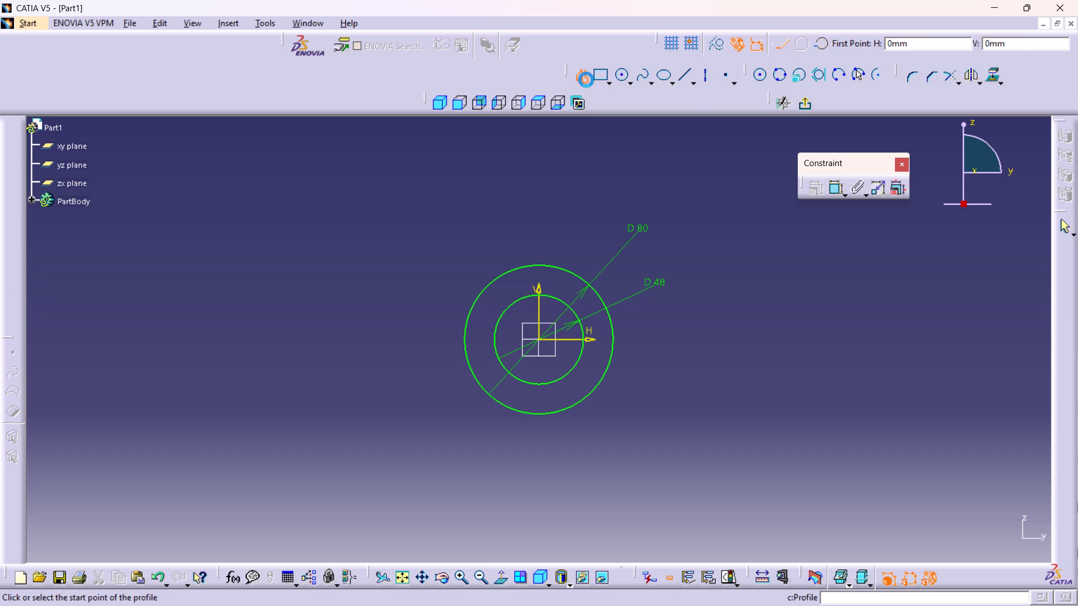
pyautogui.click(404, 337)
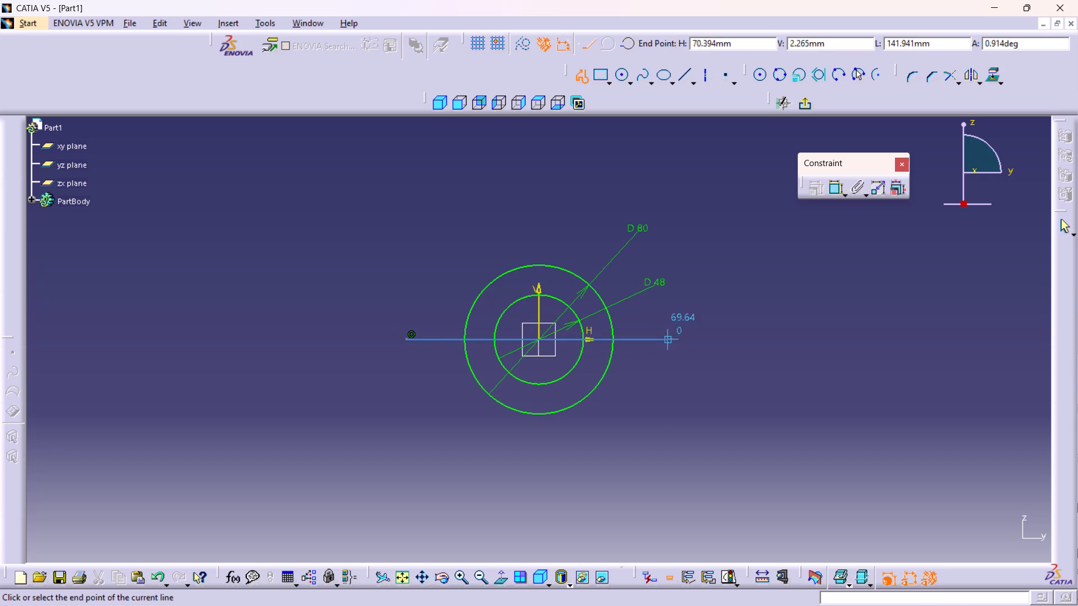
pyautogui.click(665, 339)
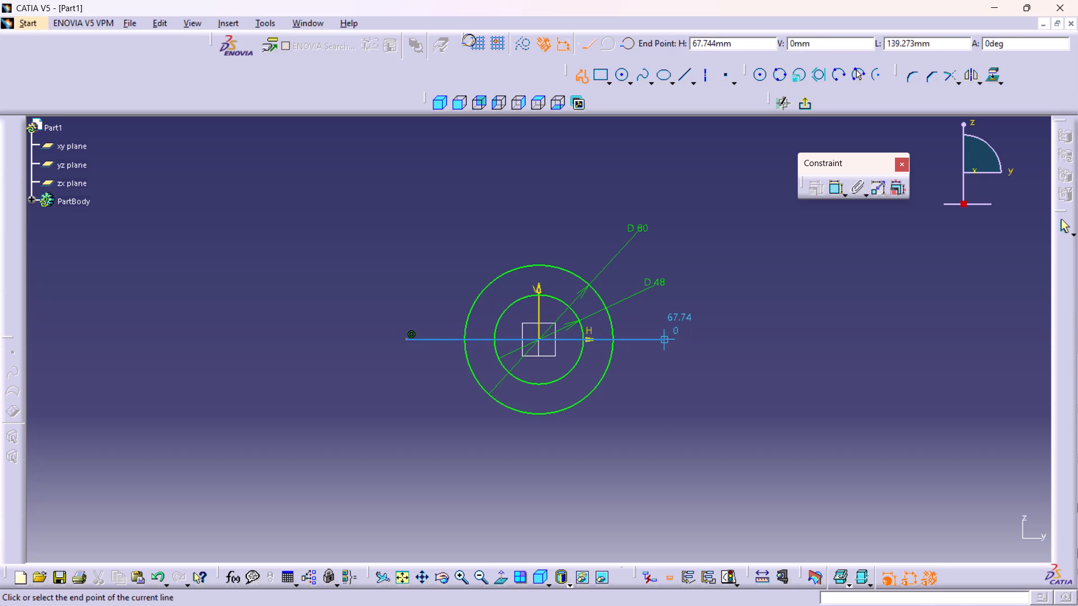
pyautogui.click(1066, 226)
pyautogui.click(714, 336)
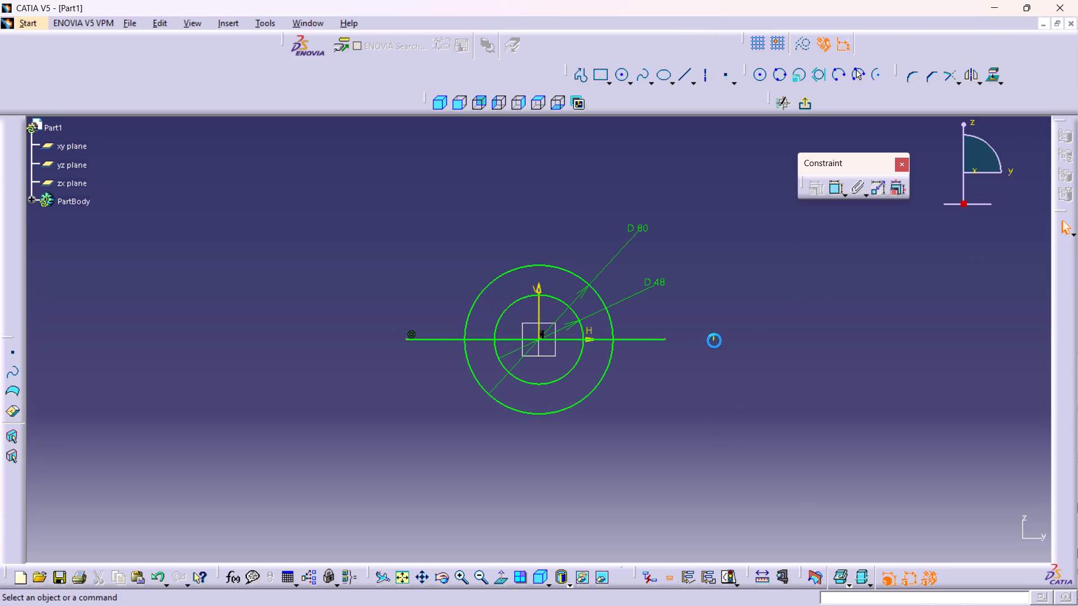
# Quick-trim the line's outer ends, its middle portion and the lower halves of both circles, leaving a closed half-ring profile.
pyautogui.moveTo(740, 310); pyautogui.dragTo(751, 328, button='middle')
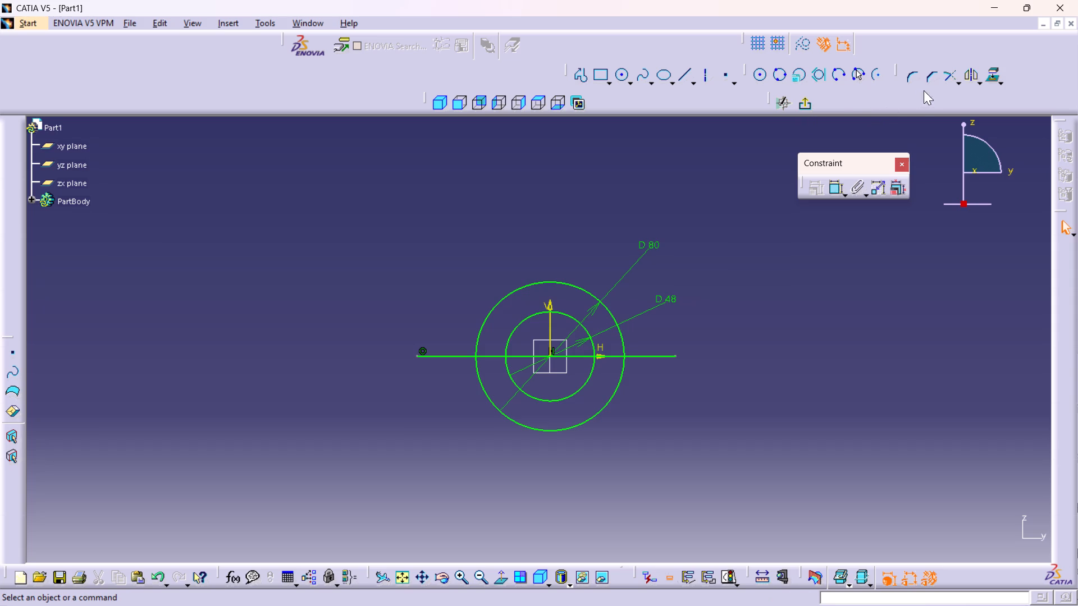
pyautogui.click(954, 74)
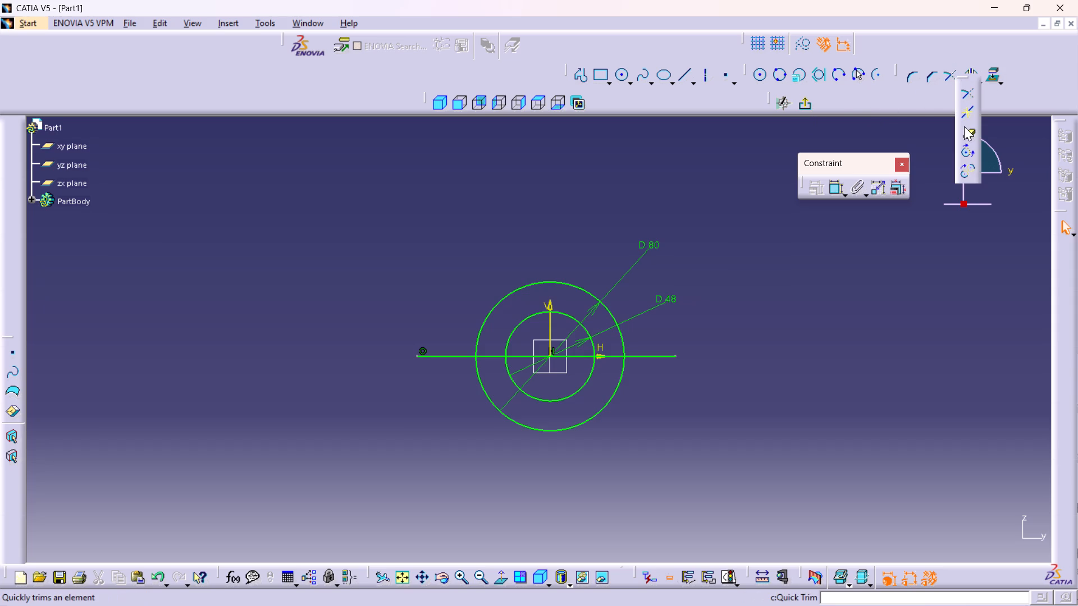
pyautogui.doubleClick(965, 132)
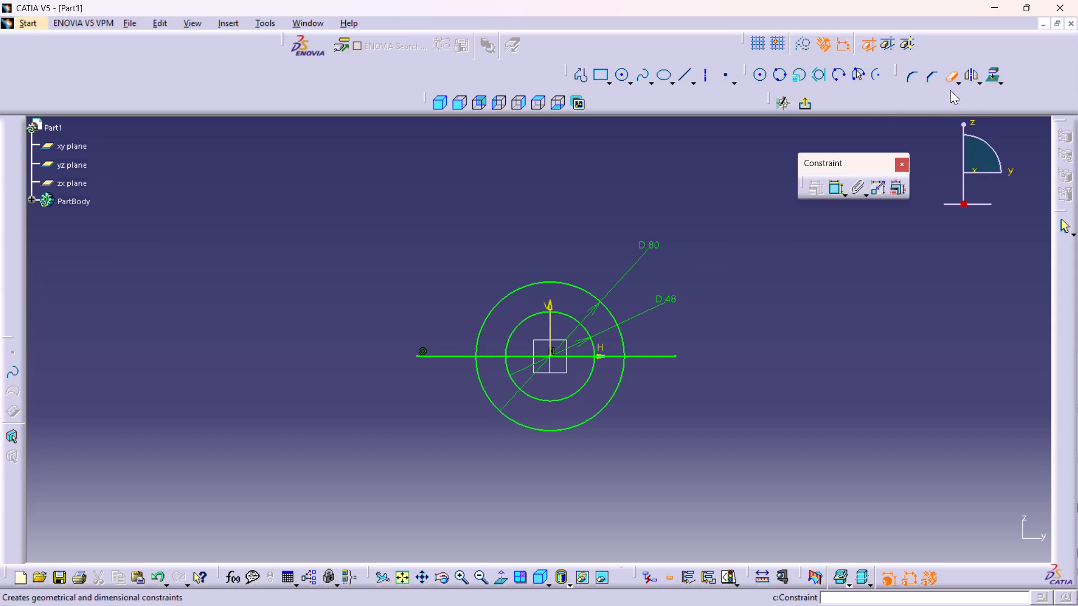
pyautogui.click(643, 355)
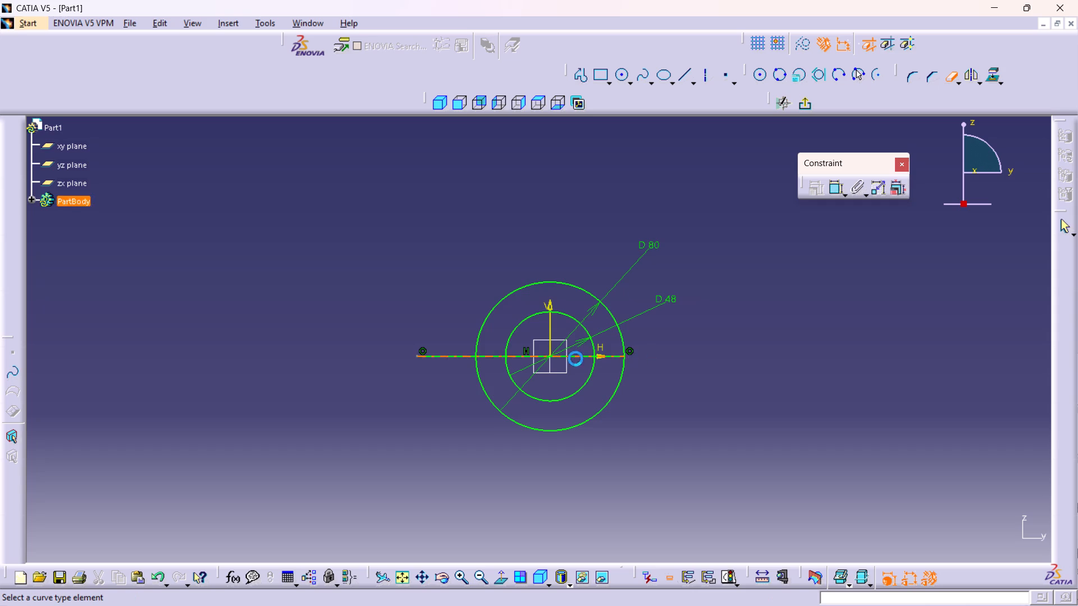
pyautogui.click(438, 356)
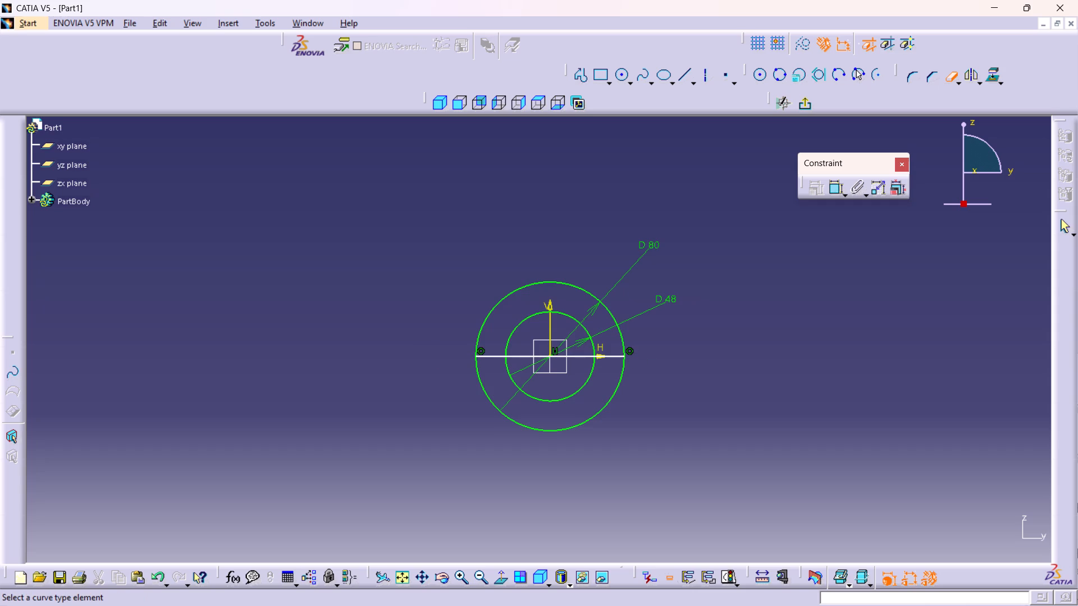
pyautogui.click(525, 356)
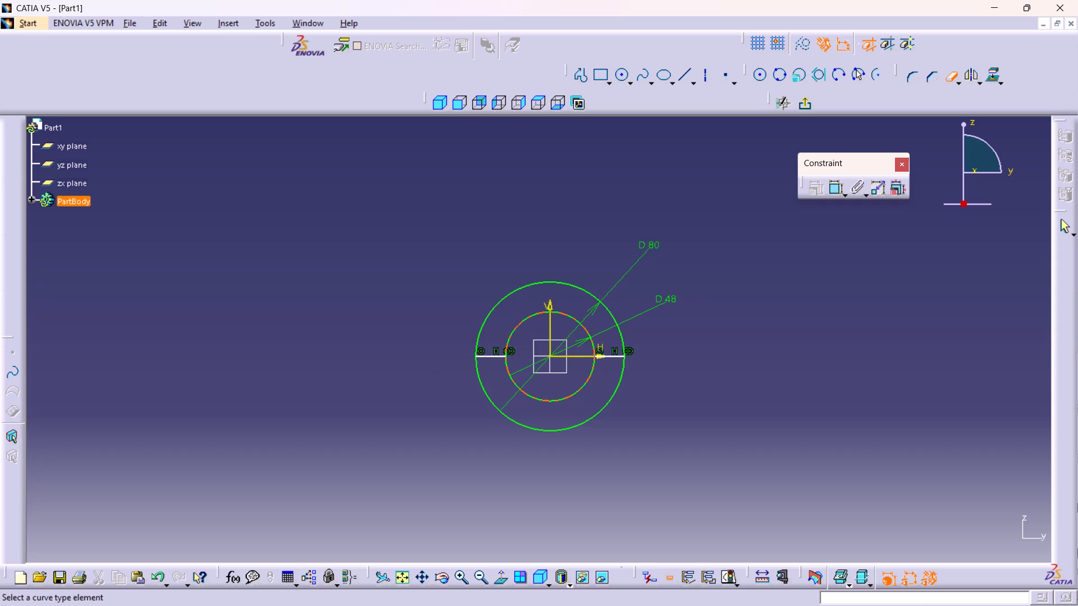
pyautogui.click(552, 401)
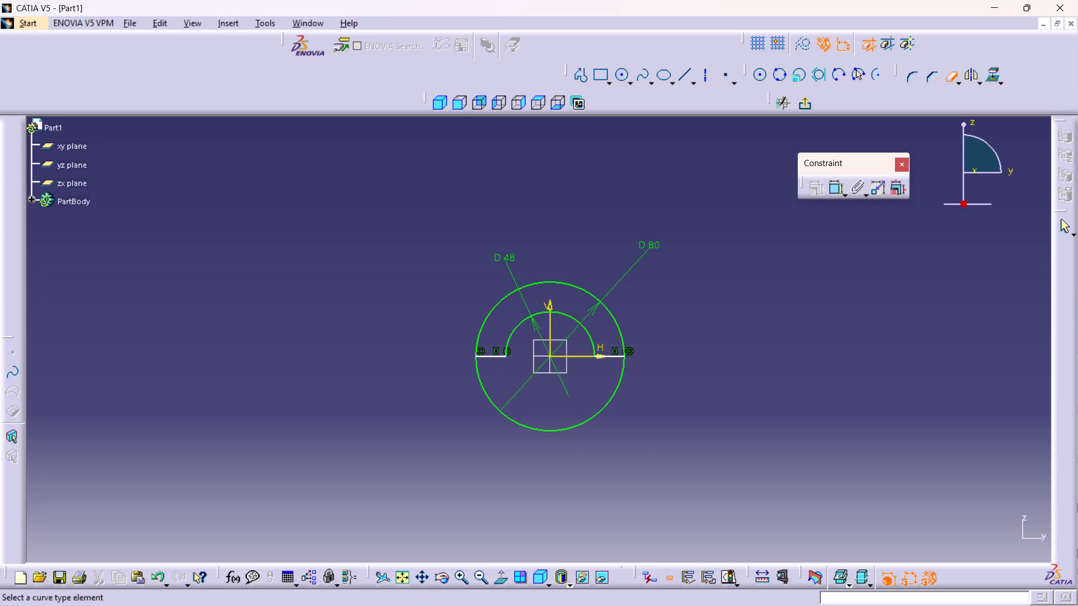
pyautogui.click(559, 430)
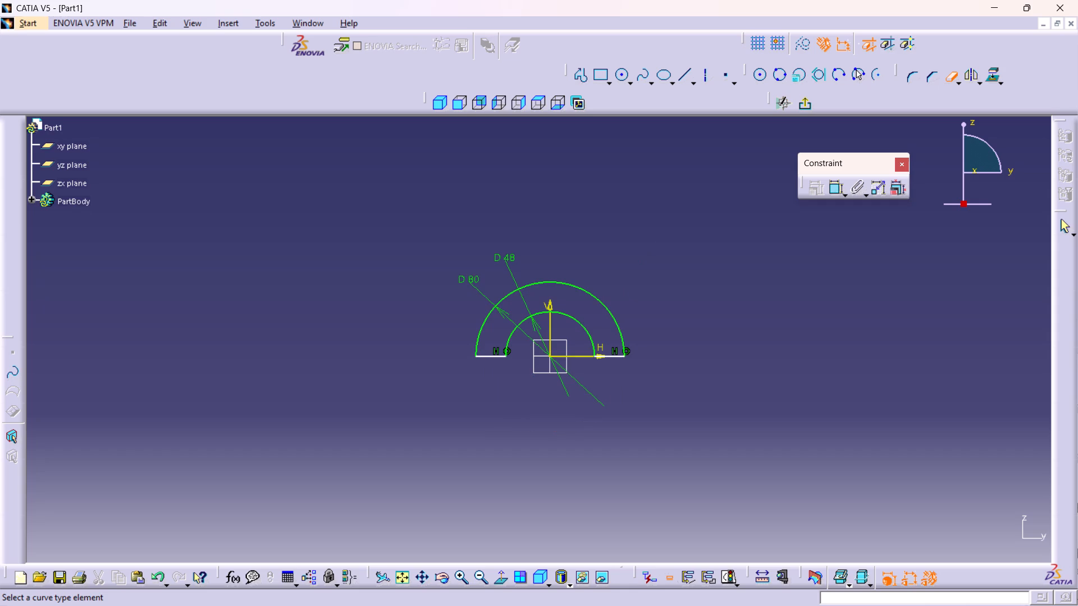
# Dimension the length of the half-ring's flat end on the positive H side and exit the sketch.
pyautogui.doubleClick(833, 187)
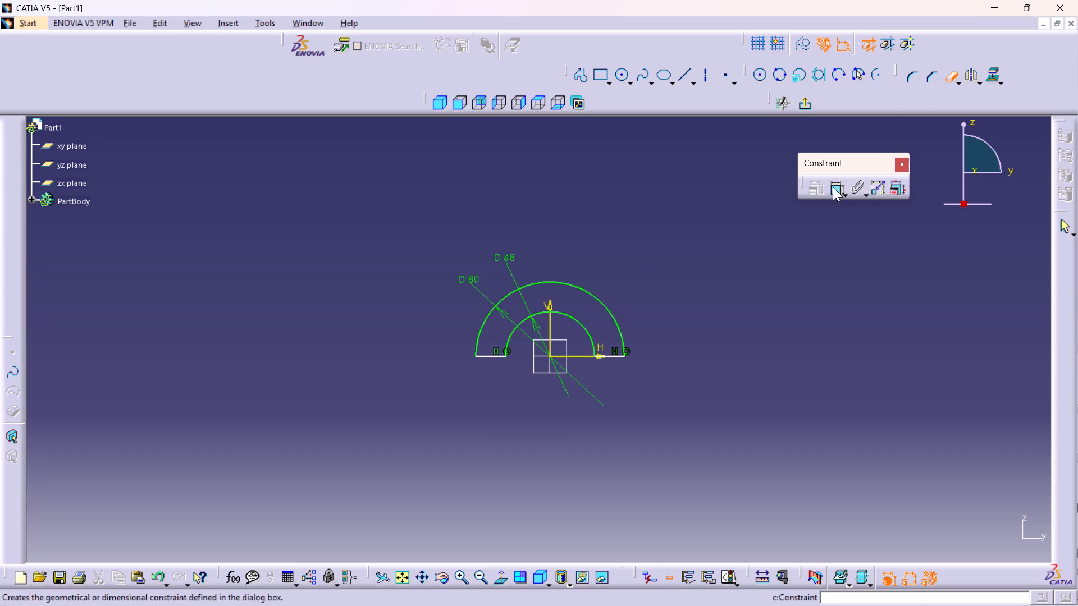
pyautogui.click(614, 356)
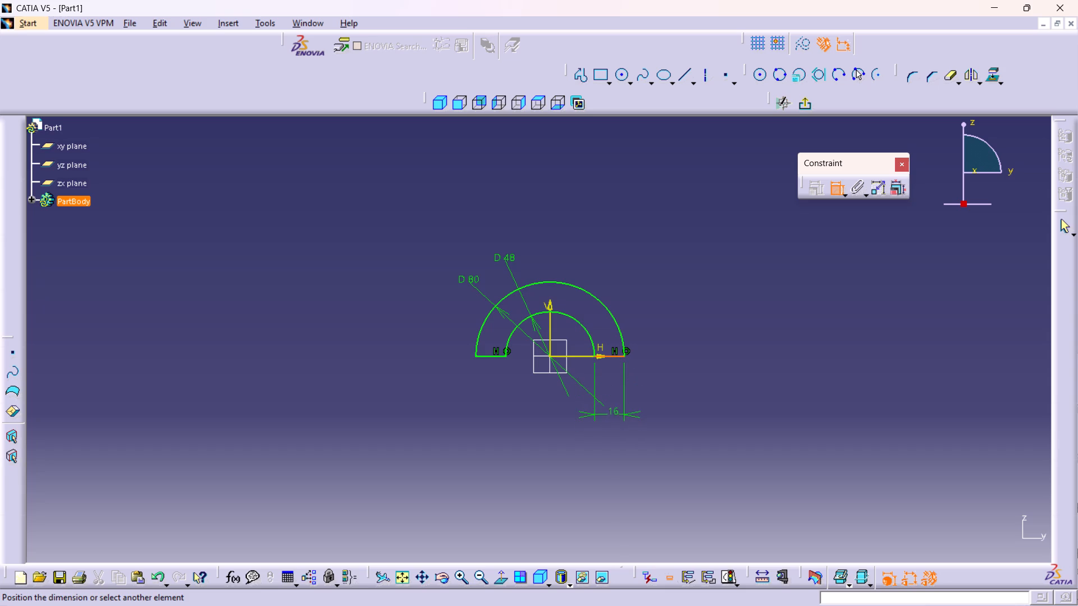
pyautogui.click(614, 414)
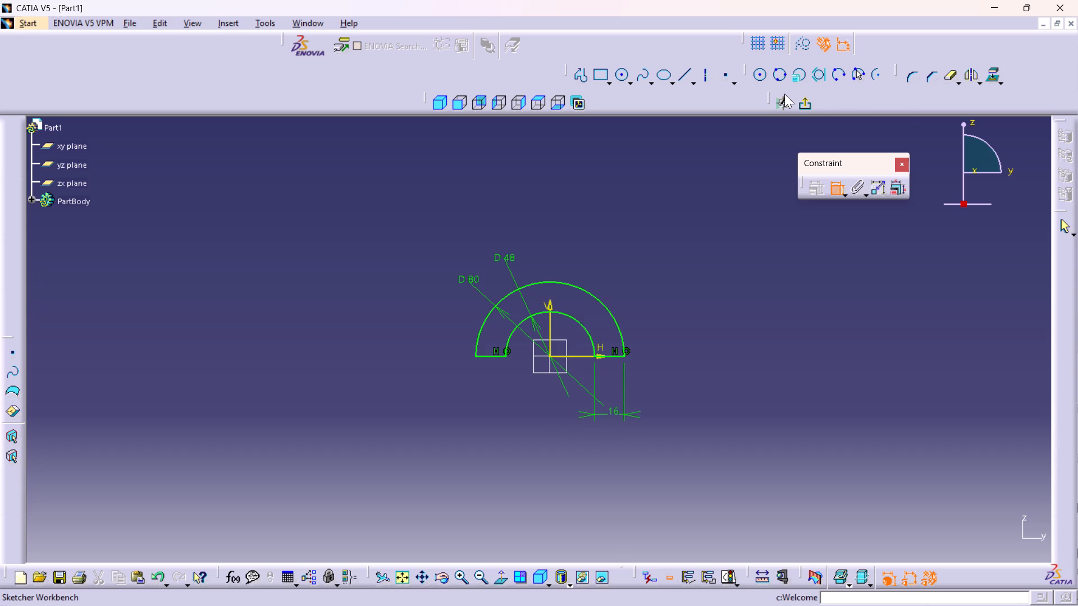
pyautogui.click(805, 103)
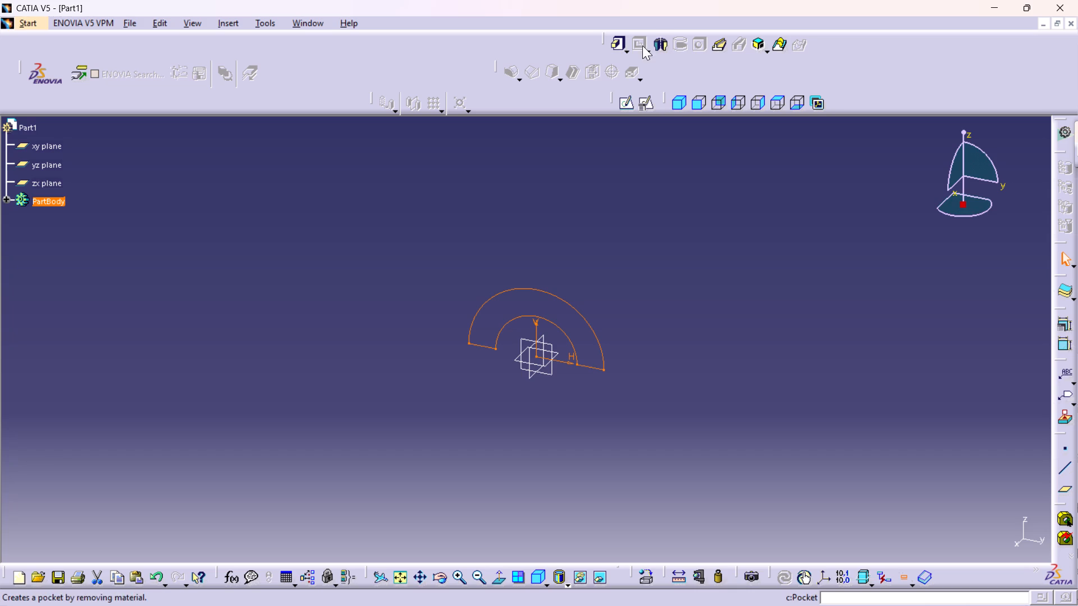
# Pad the half-ring sketch with a length of 32 mm and mirrored extent.
pyautogui.click(620, 43)
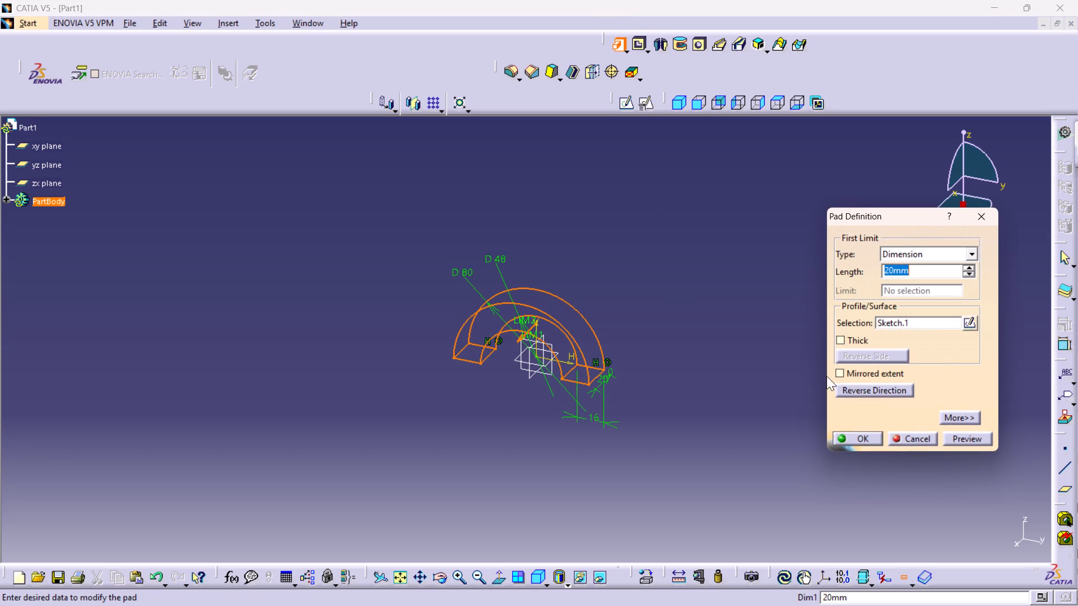
pyautogui.click(842, 371)
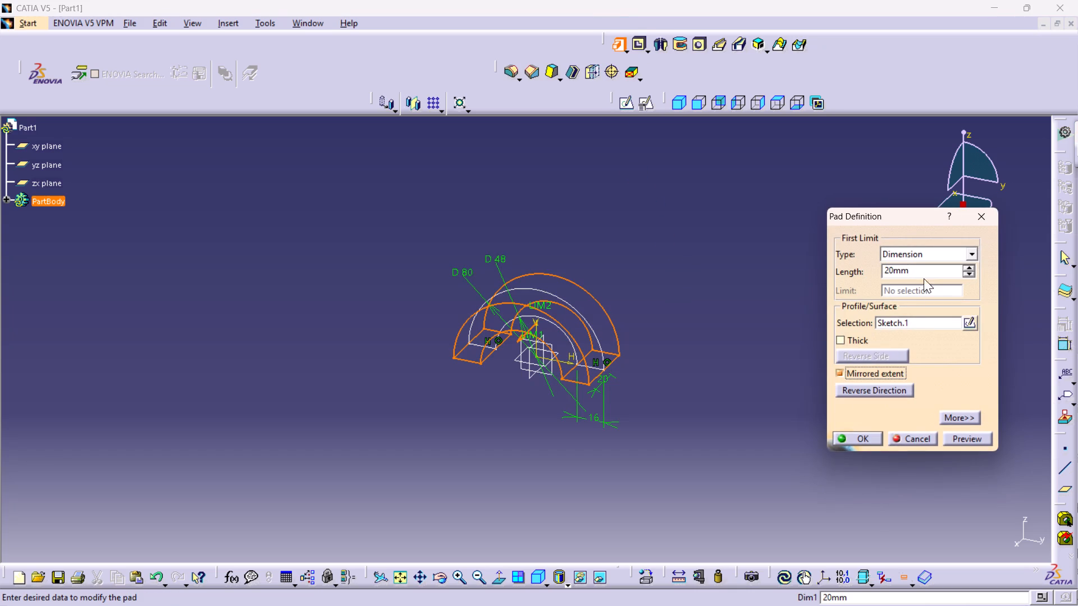
pyautogui.doubleClick(922, 268)
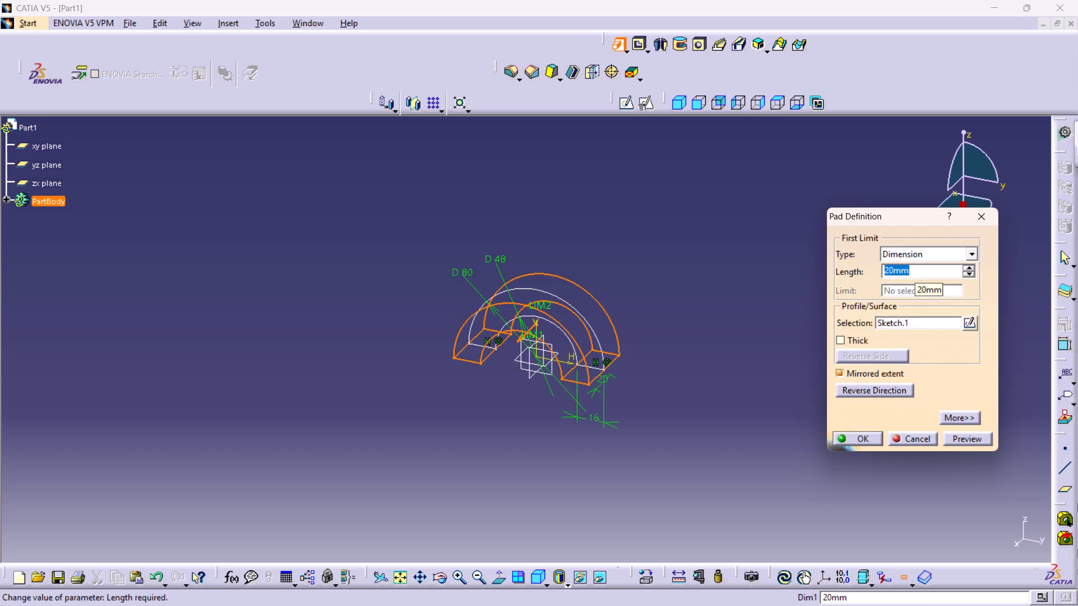
pyautogui.press('3')
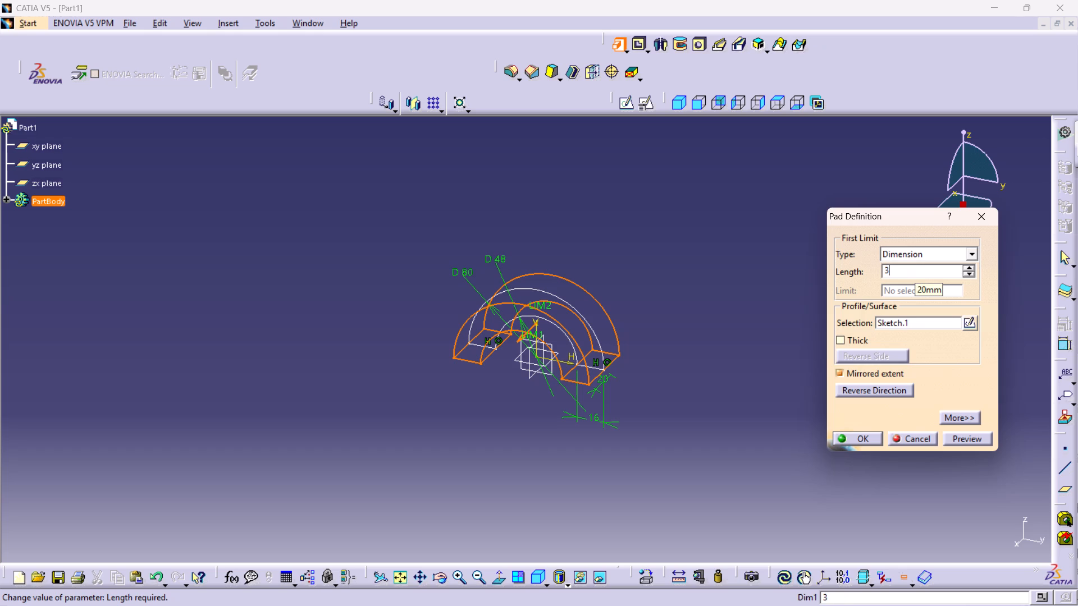
pyautogui.press('2')
pyautogui.click(862, 440)
pyautogui.click(775, 411)
# Start a sketch on the xy plane.
pyautogui.moveTo(717, 342); pyautogui.dragTo(712, 357, button='middle')
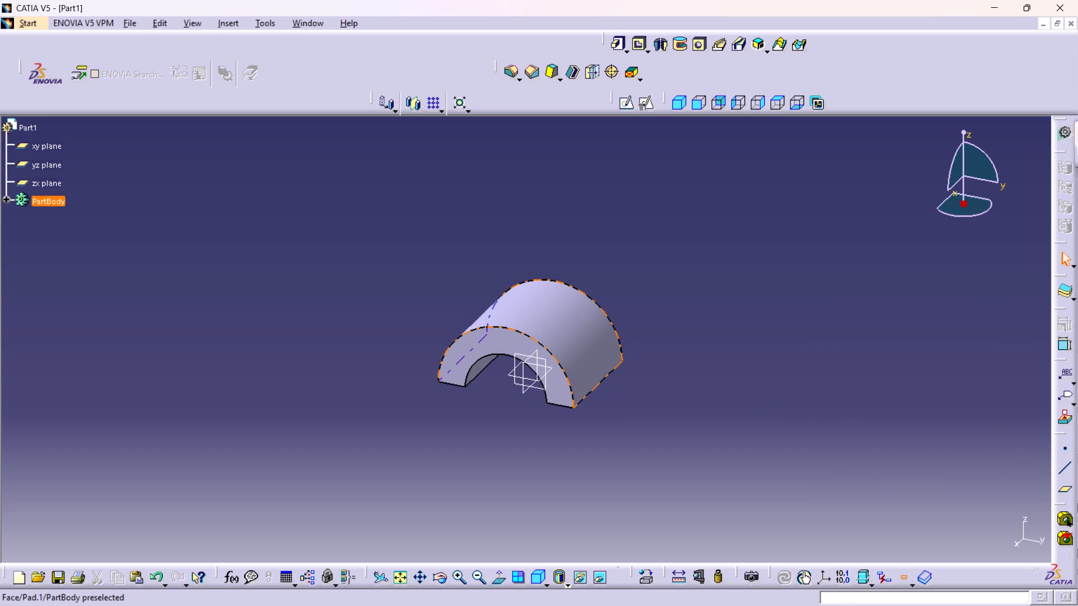
pyautogui.click(527, 391)
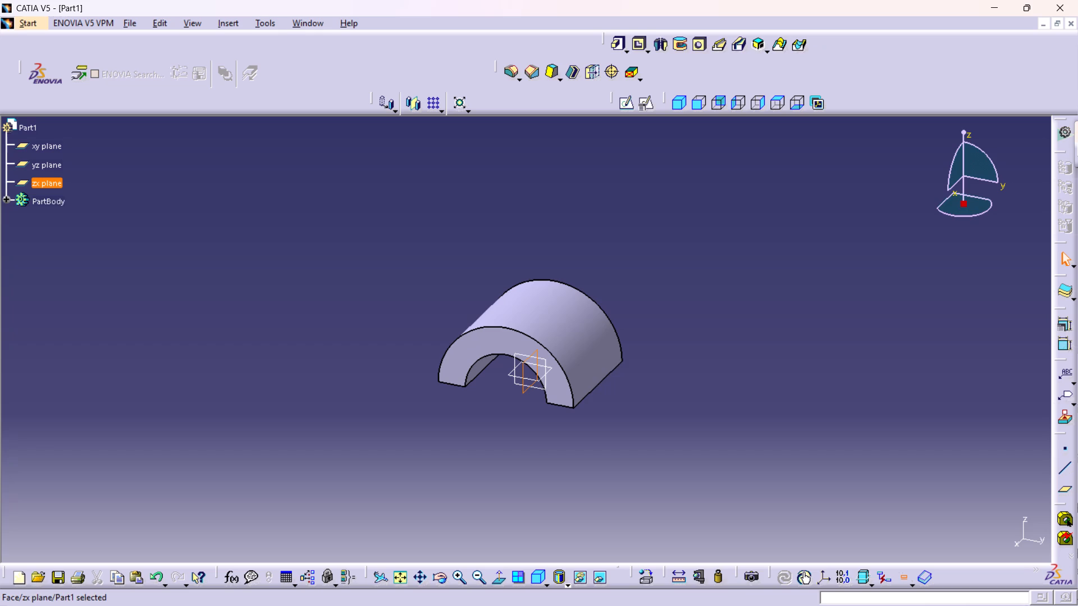
pyautogui.click(599, 385)
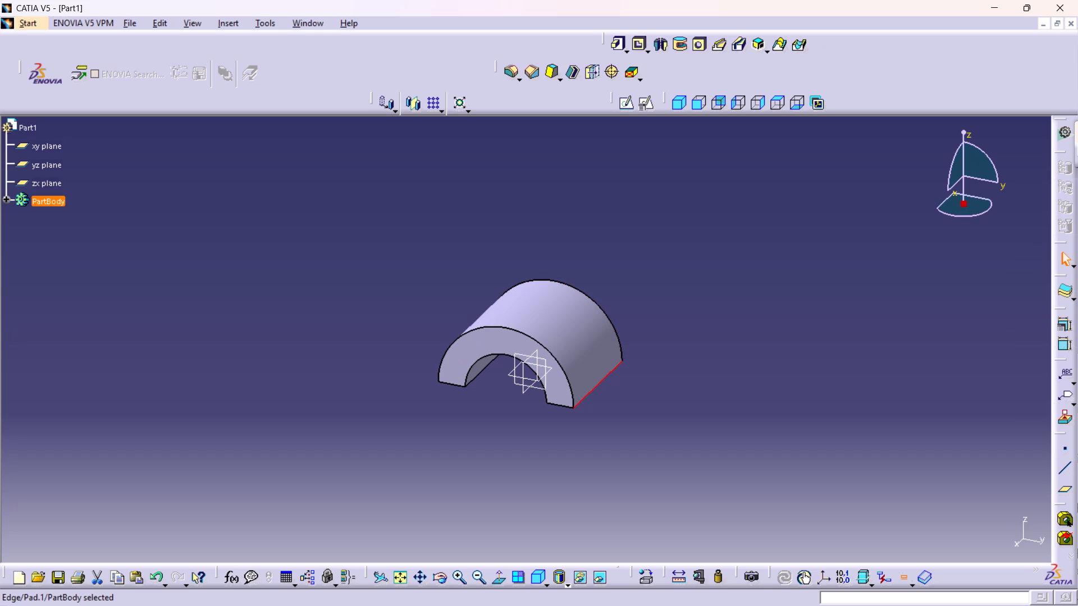
pyautogui.click(627, 104)
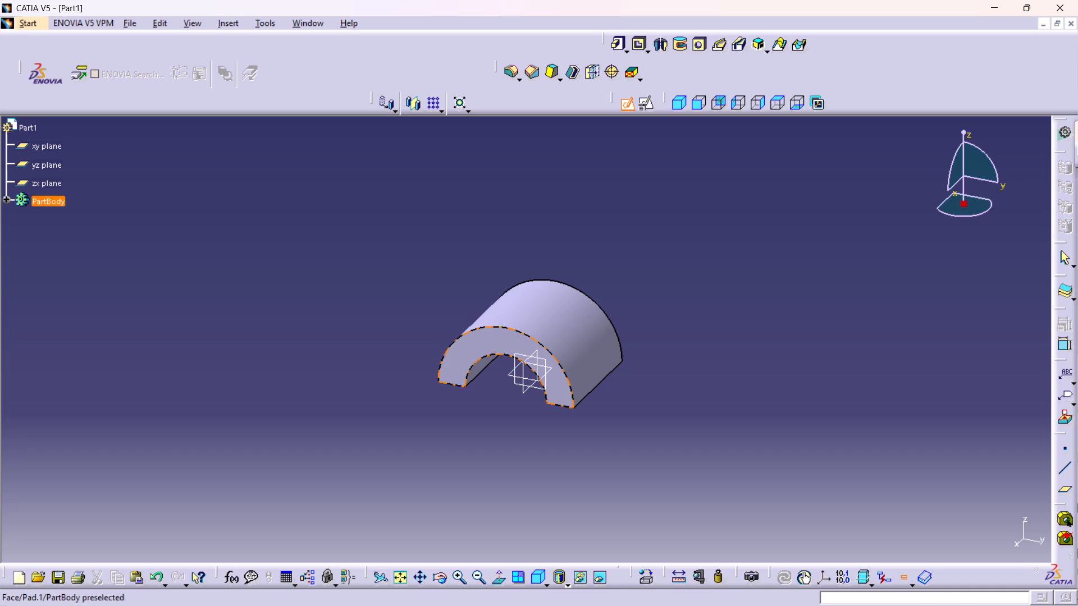
pyautogui.click(541, 377)
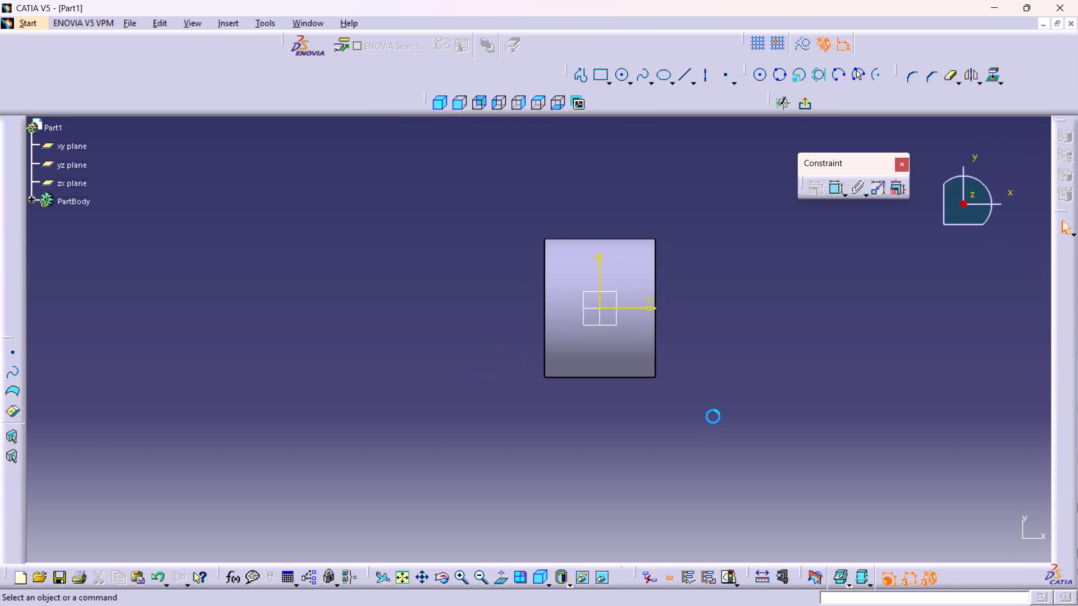
# Begin a profile with a horizontal line about 40 mm long, just inside the half-ring's lower edge.
pyautogui.moveTo(697, 386); pyautogui.dragTo(689, 341, button='middle')
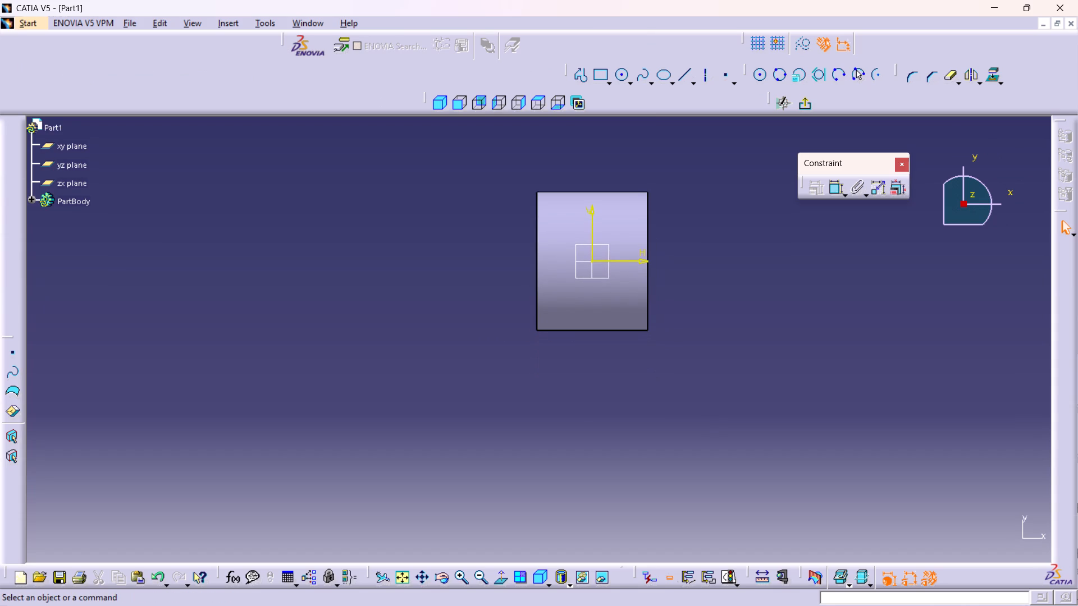
pyautogui.moveTo(688, 345); pyautogui.dragTo(694, 329, button='middle')
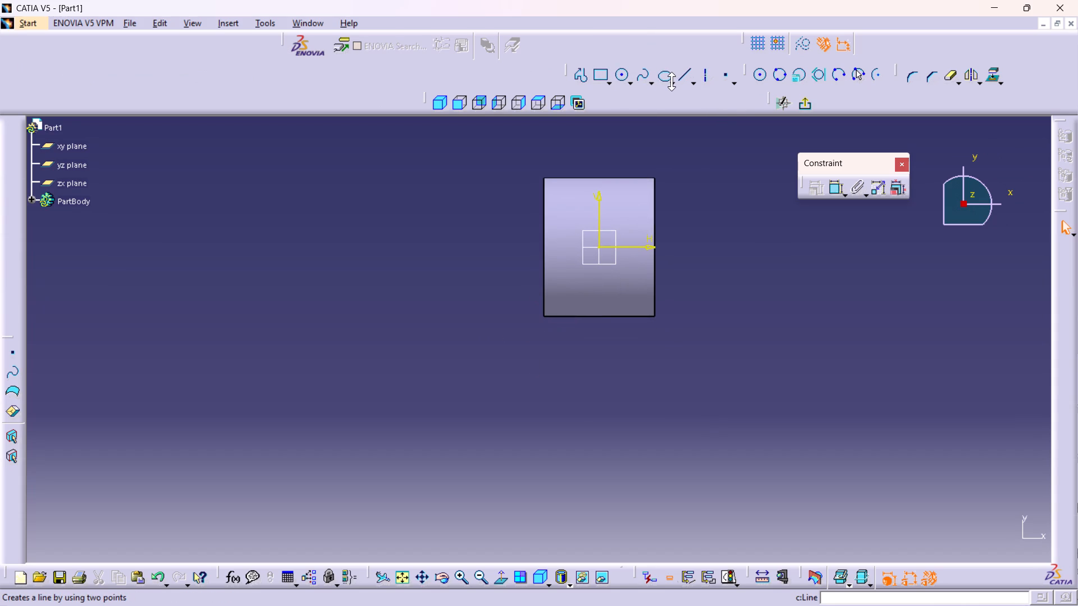
pyautogui.doubleClick(588, 76)
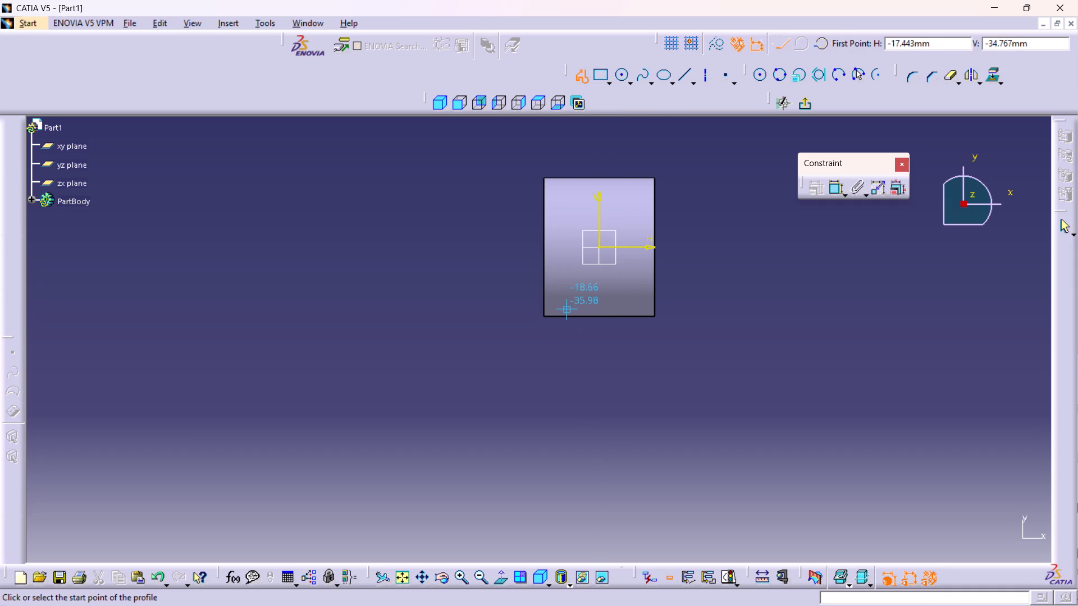
pyautogui.click(565, 310)
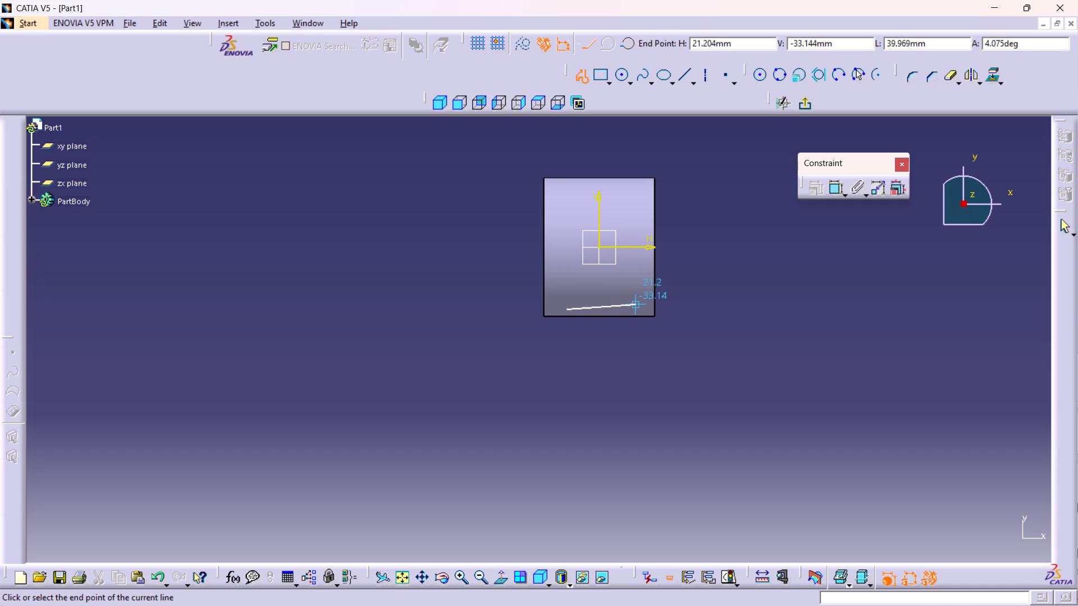
pyautogui.click(636, 311)
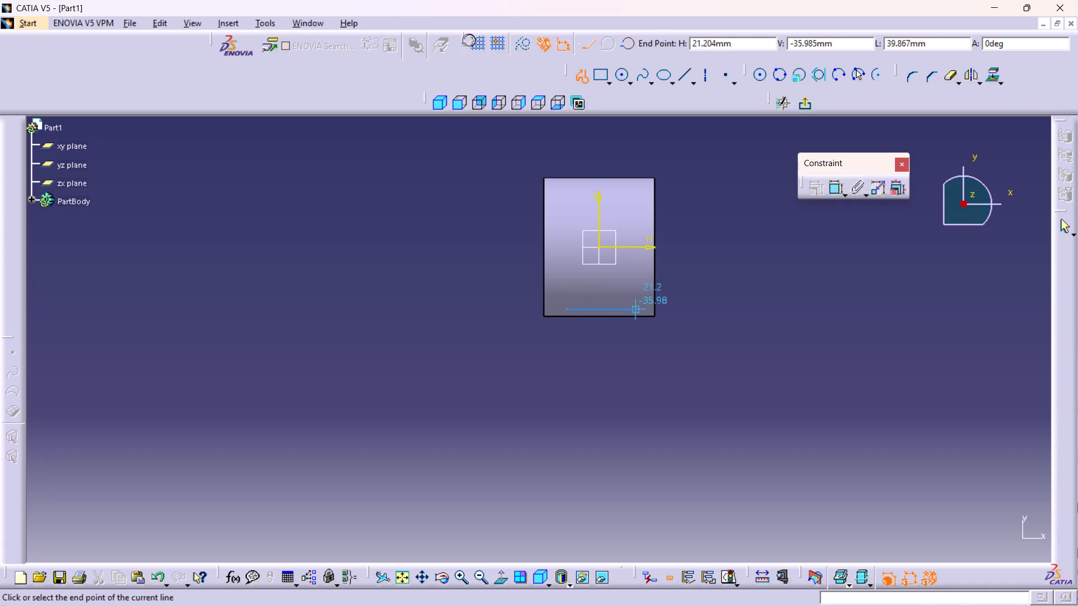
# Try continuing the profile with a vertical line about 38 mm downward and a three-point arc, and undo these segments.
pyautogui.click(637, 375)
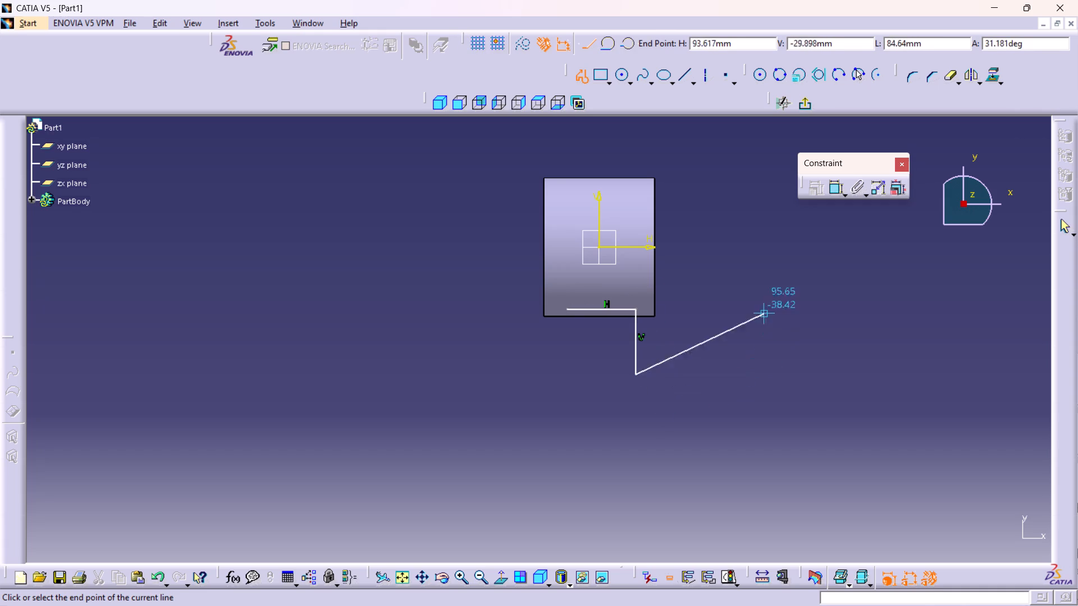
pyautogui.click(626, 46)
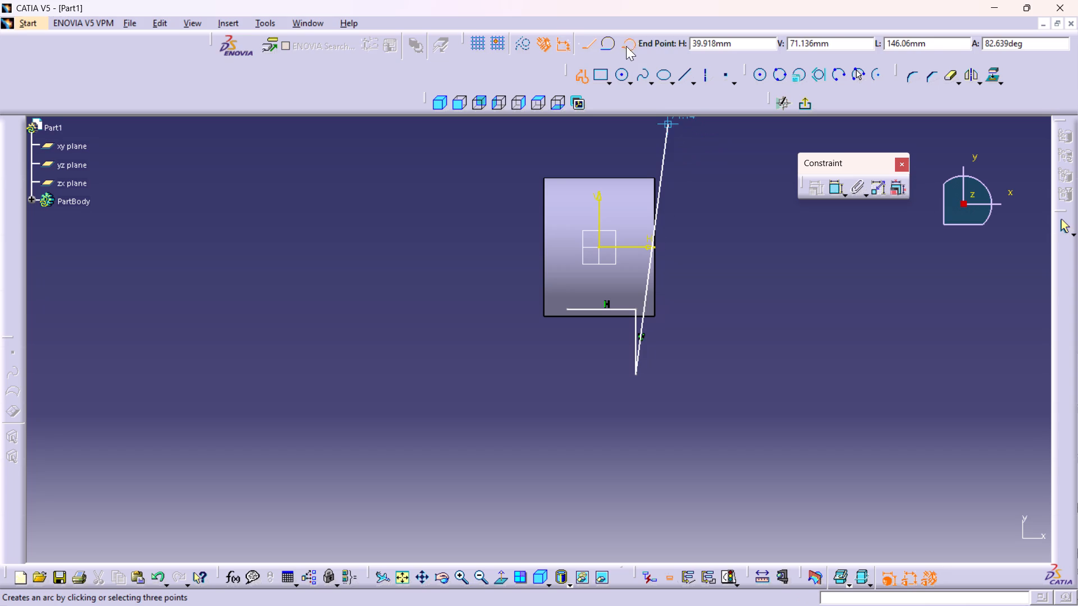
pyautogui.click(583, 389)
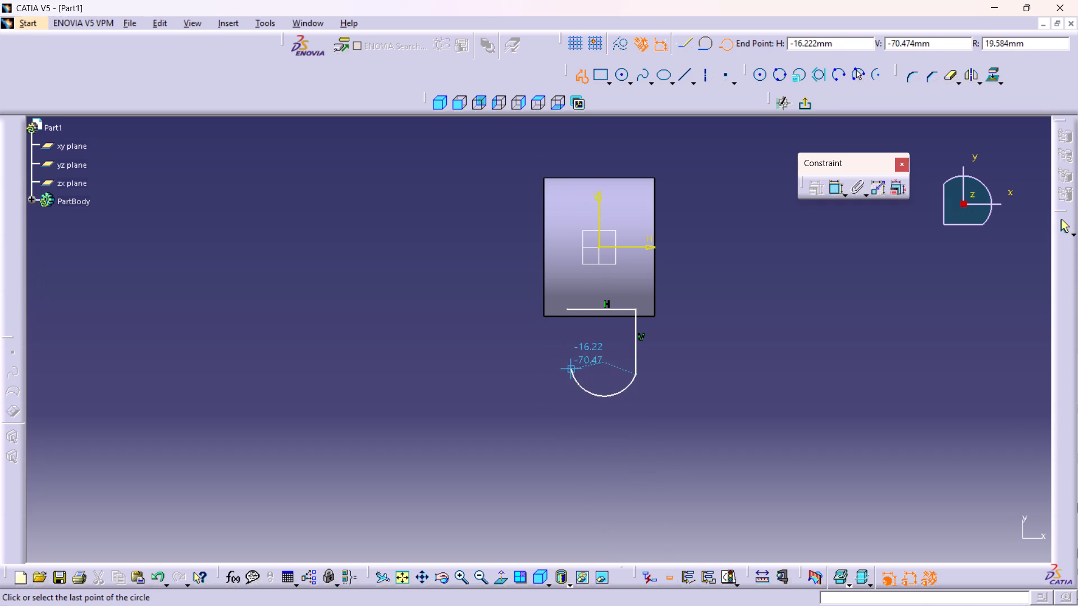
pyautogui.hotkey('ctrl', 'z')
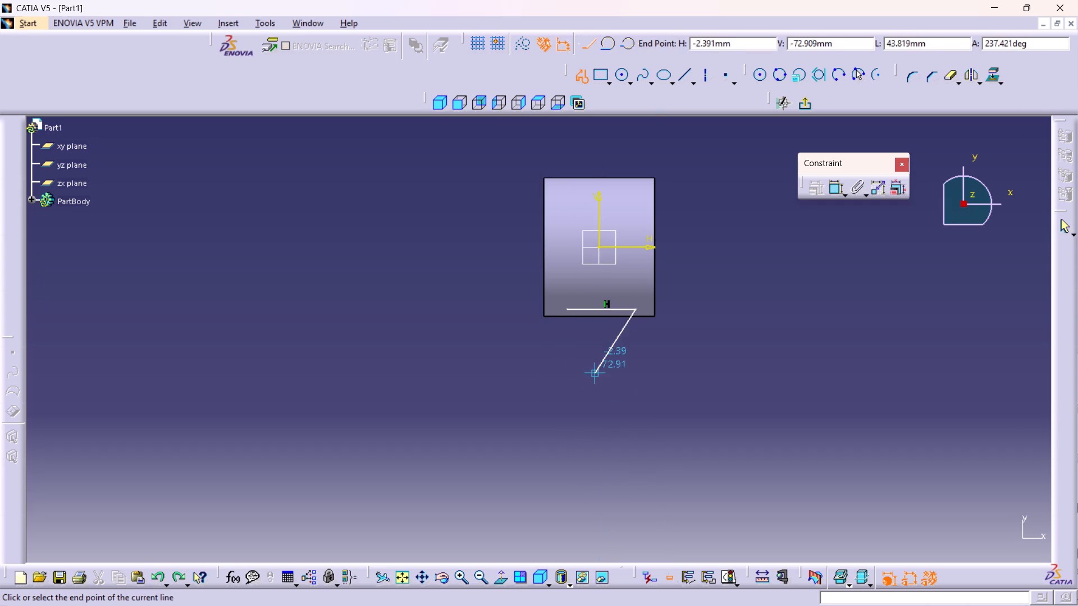
# Complete the lug profile with a vertical line about 43 mm downward, a three-point arc of about 20 mm radius, and a closing line to the start.
pyautogui.click(638, 384)
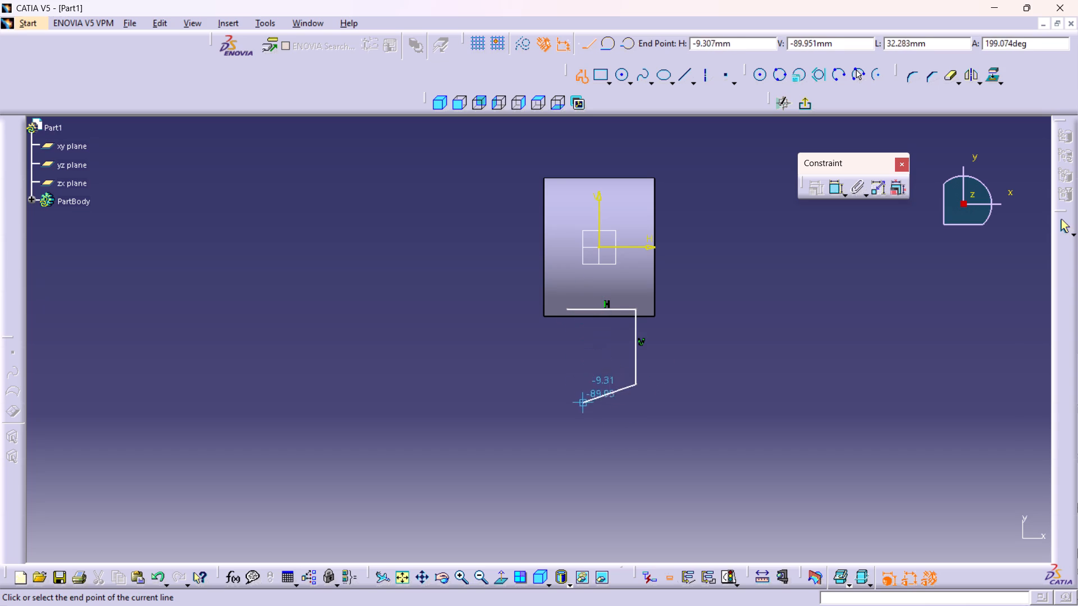
pyautogui.click(590, 411)
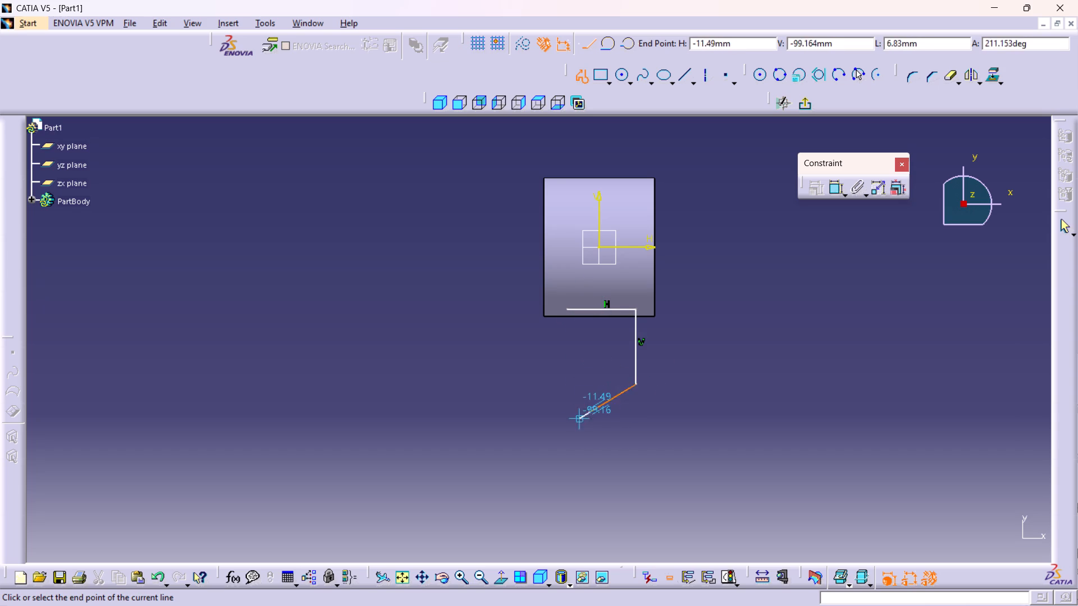
pyautogui.hotkey('ctrl', 'z')
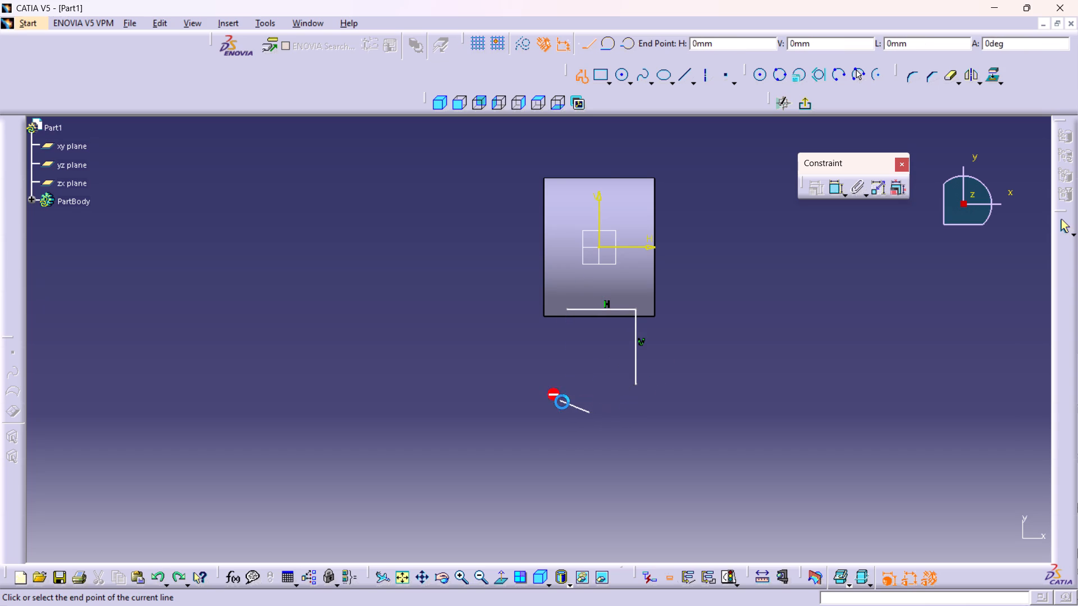
pyautogui.click(636, 42)
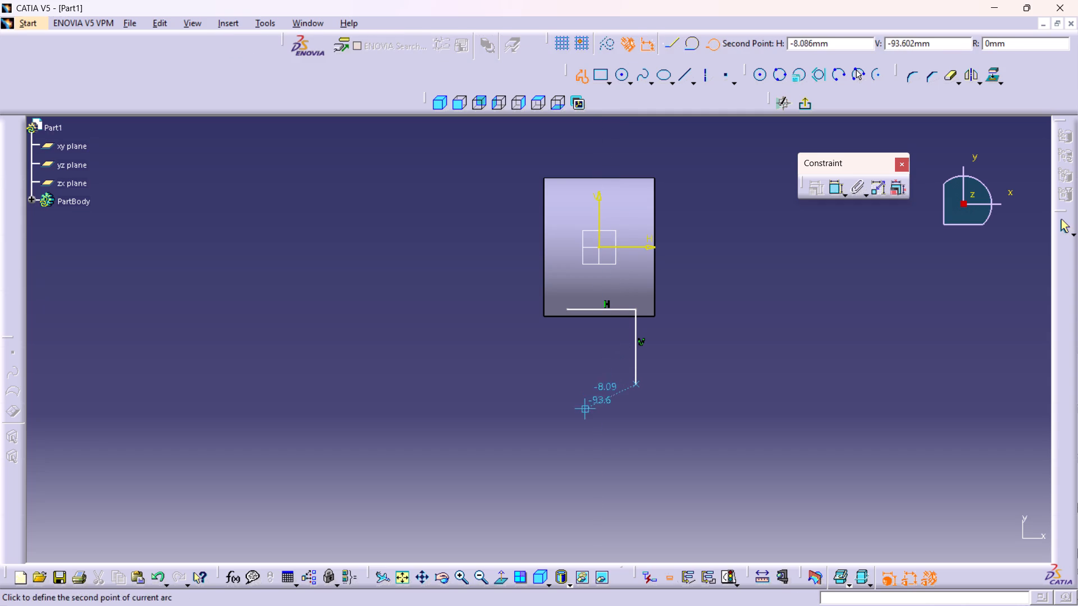
pyautogui.click(578, 407)
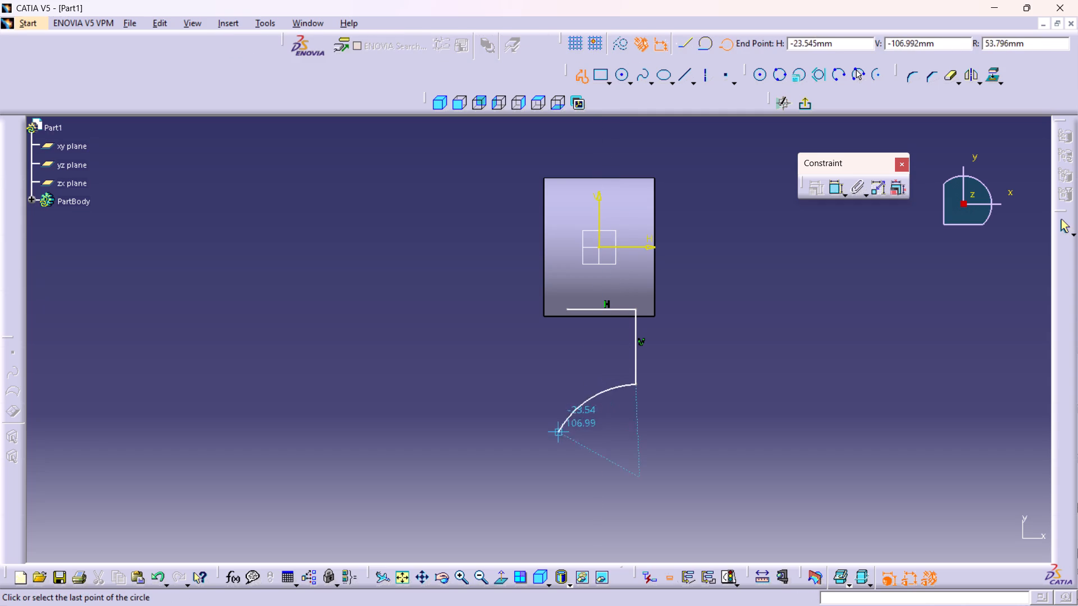
pyautogui.click(569, 381)
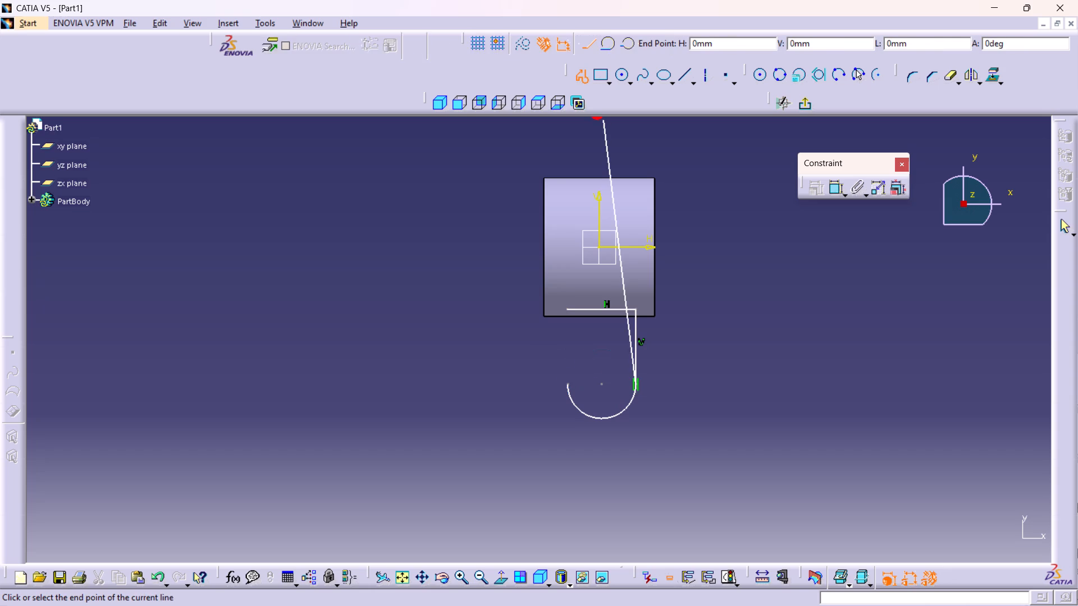
pyautogui.click(569, 310)
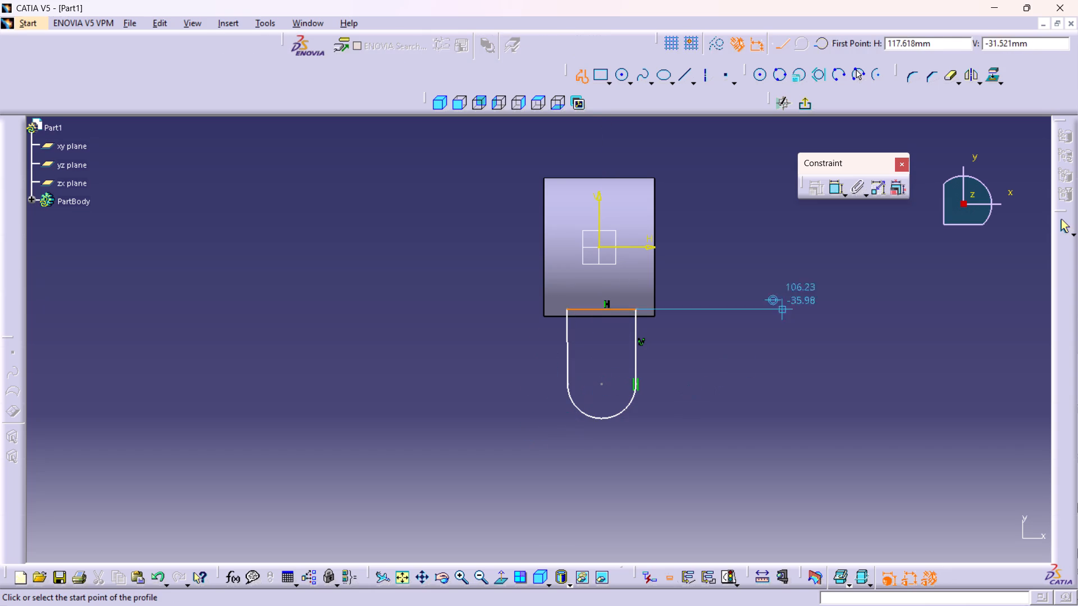
pyautogui.click(866, 323)
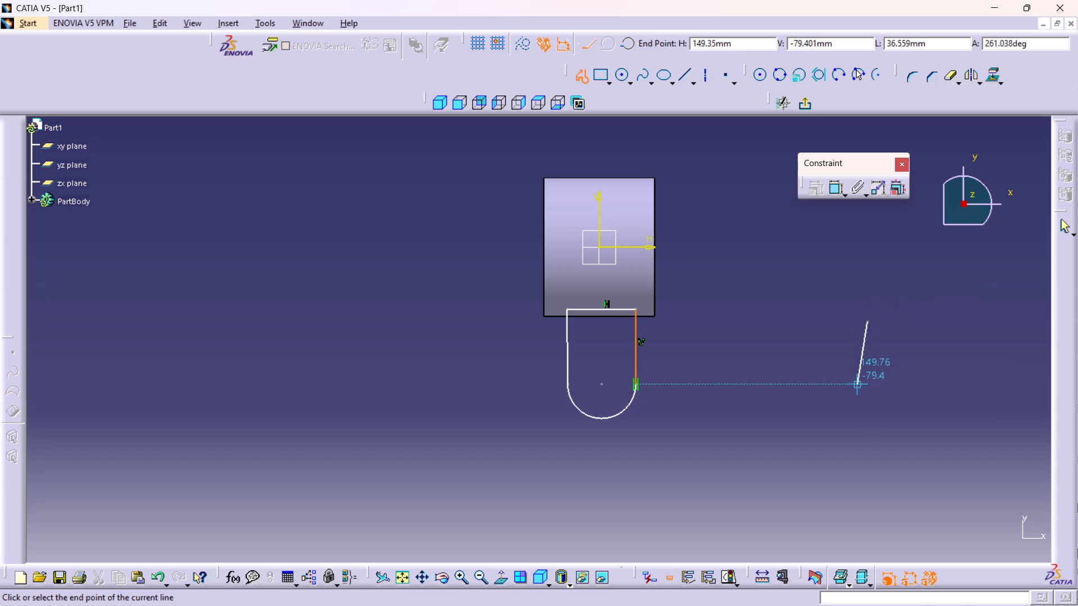
pyautogui.hotkey('ctrl', 'z')
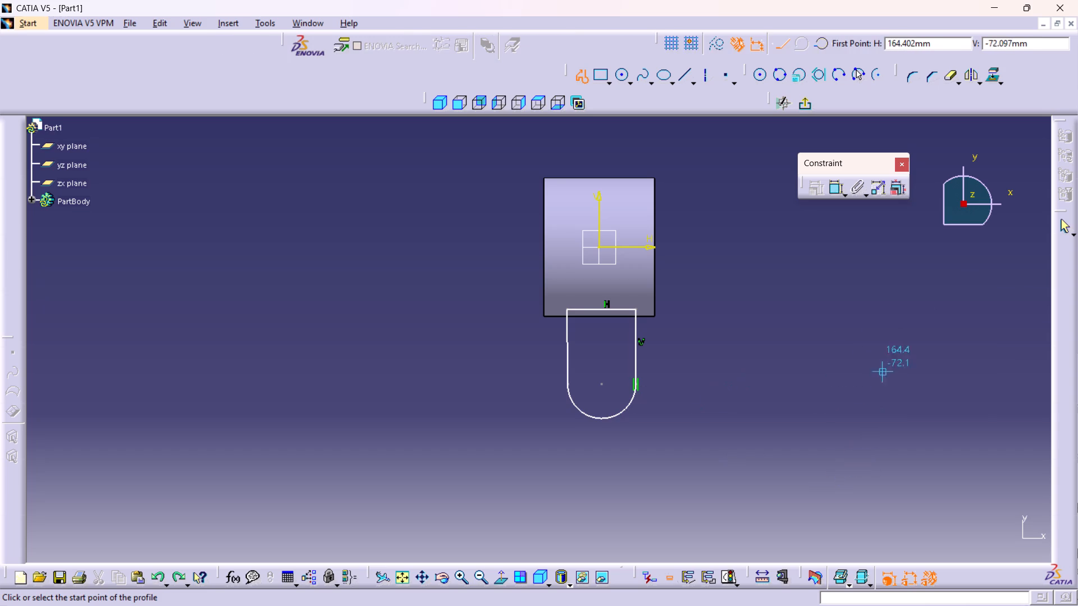
pyautogui.click(1058, 224)
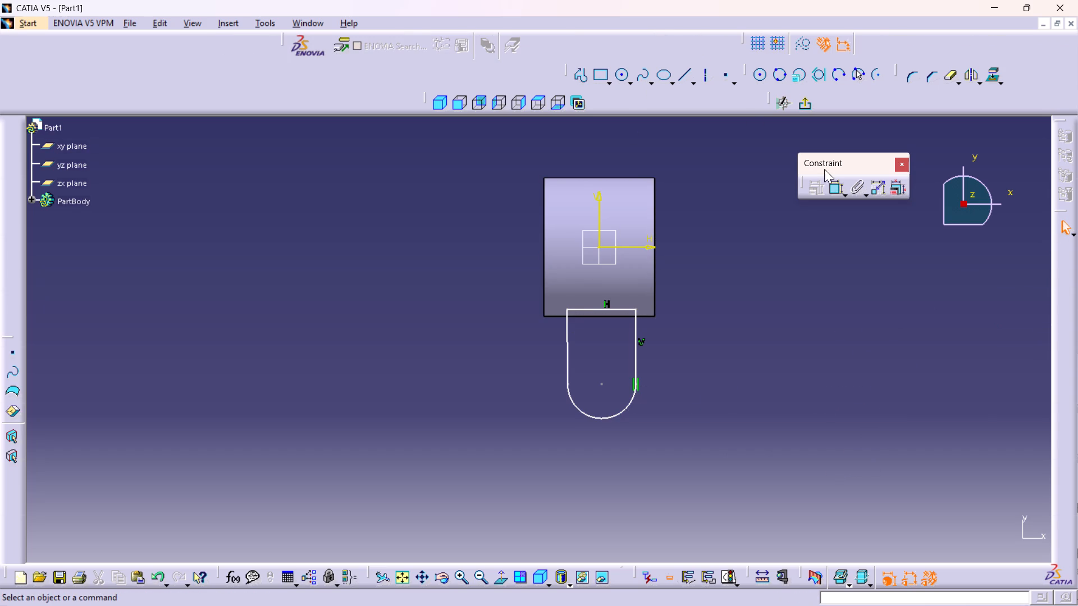
# Constrain the radius of the lug's rounded end to 24 mm.
pyautogui.doubleClick(834, 184)
pyautogui.click(622, 410)
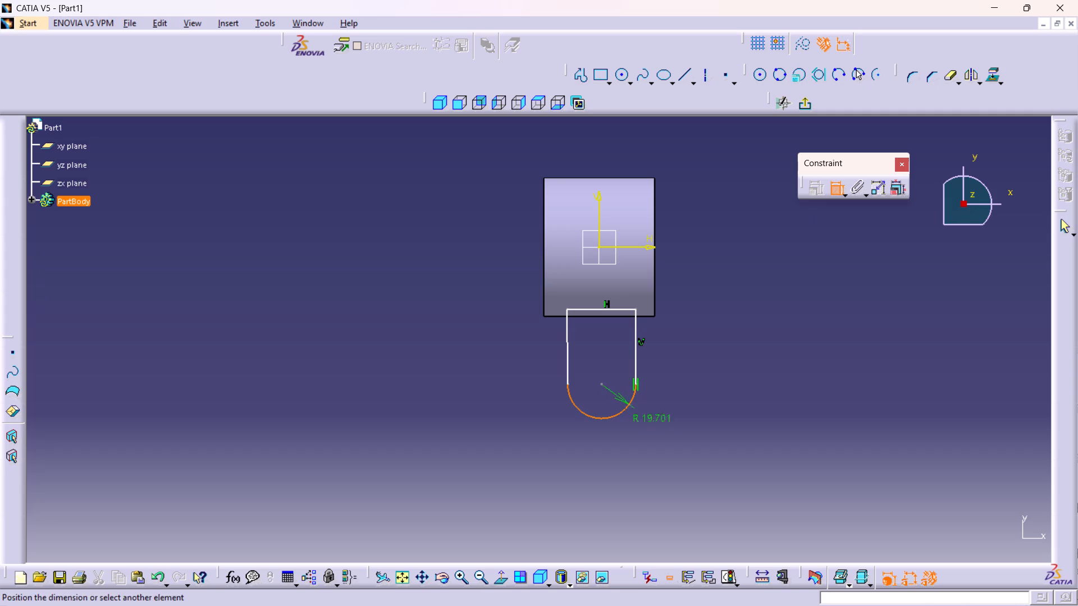
pyautogui.click(682, 436)
pyautogui.doubleClick(674, 432)
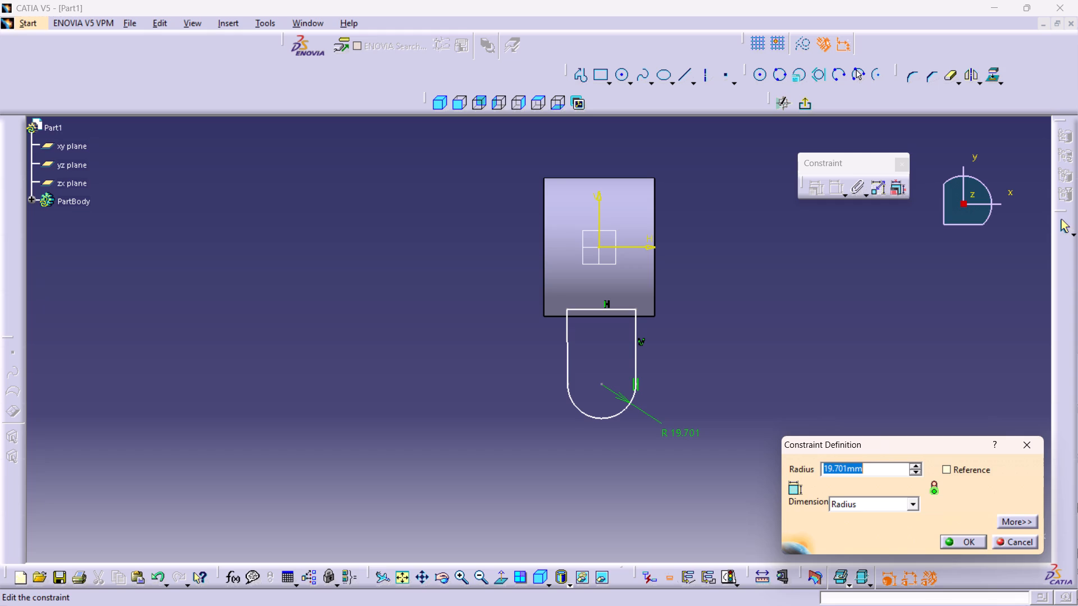
pyautogui.press('4')
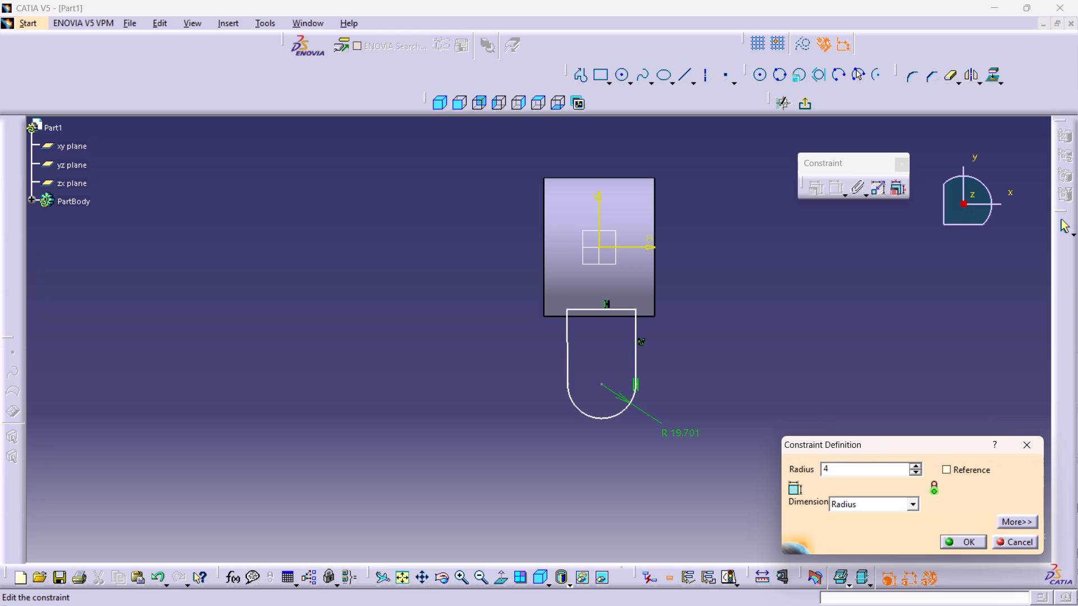
pyautogui.press('BackSpace')
pyautogui.press('2')
pyautogui.press('4')
pyautogui.press('Return')
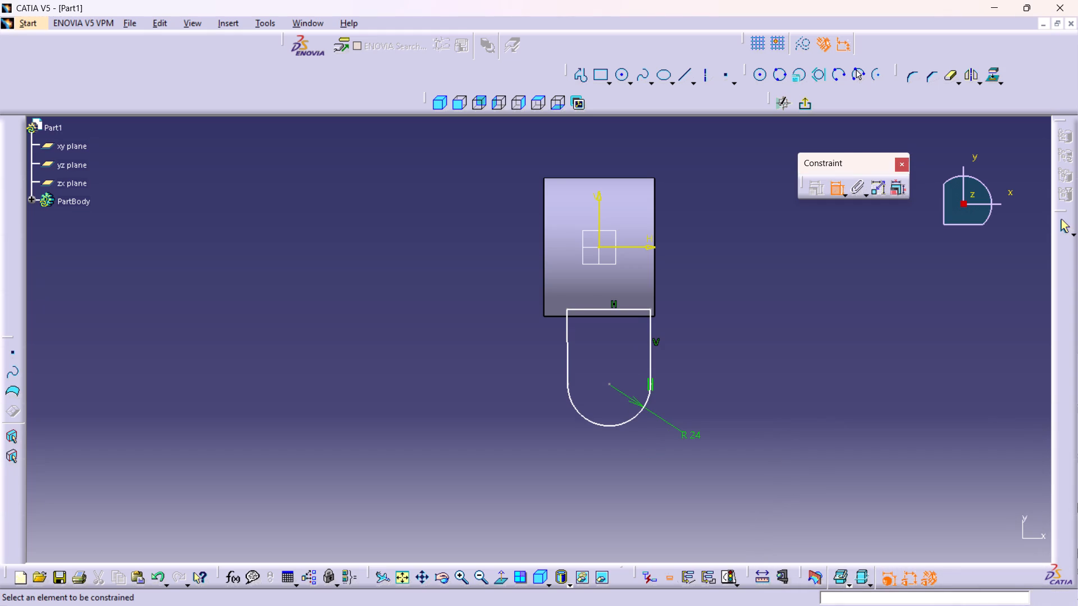
# Constrain the lug's two side lines as symmetric about the sketch's vertical axis.
pyautogui.click(568, 353)
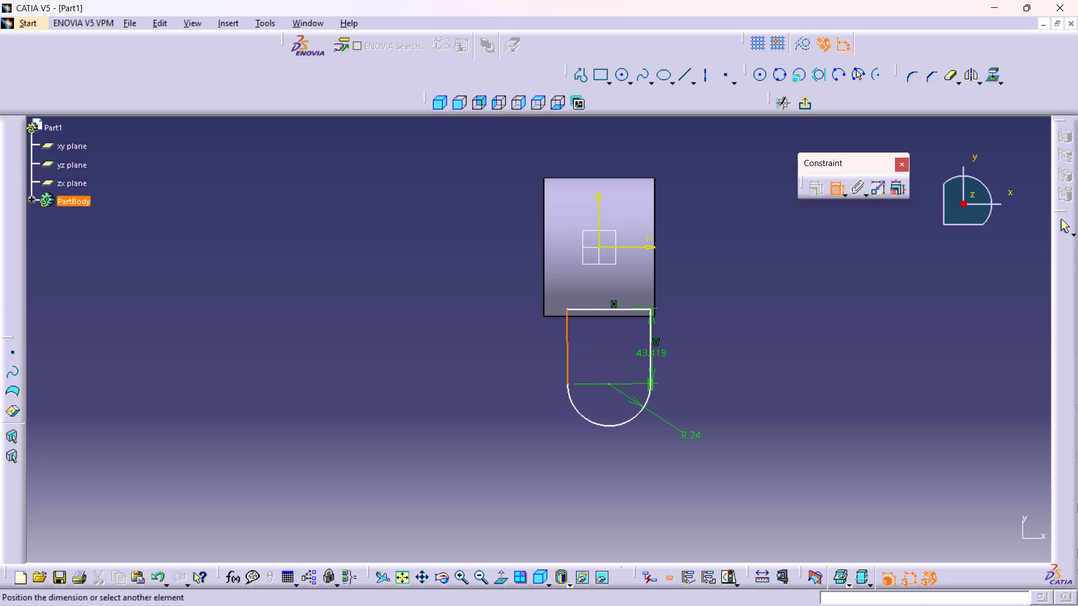
pyautogui.click(651, 354)
pyautogui.rightClick(680, 247)
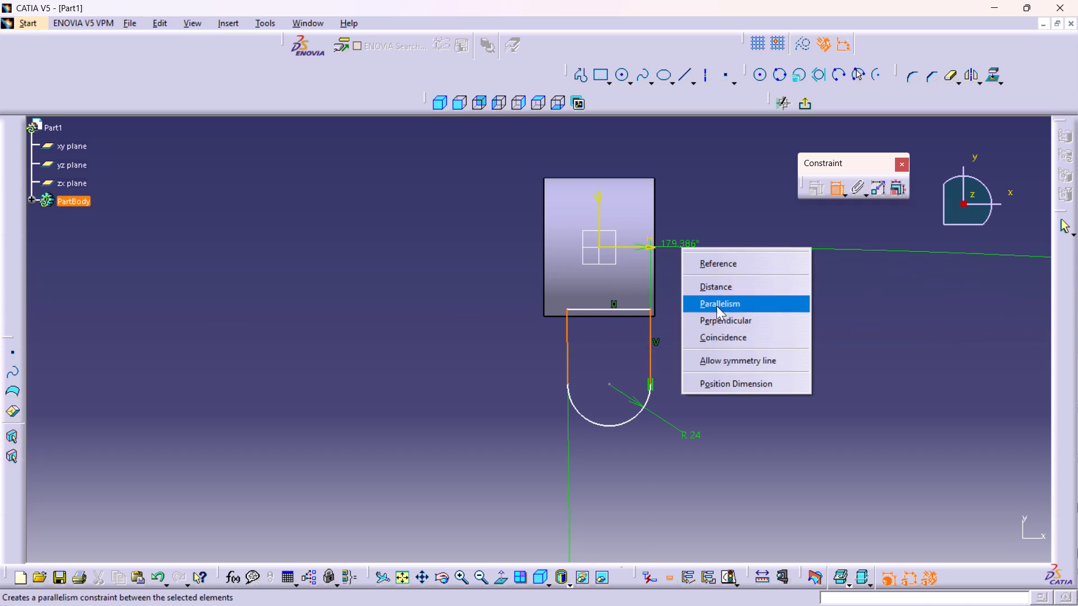
pyautogui.click(730, 360)
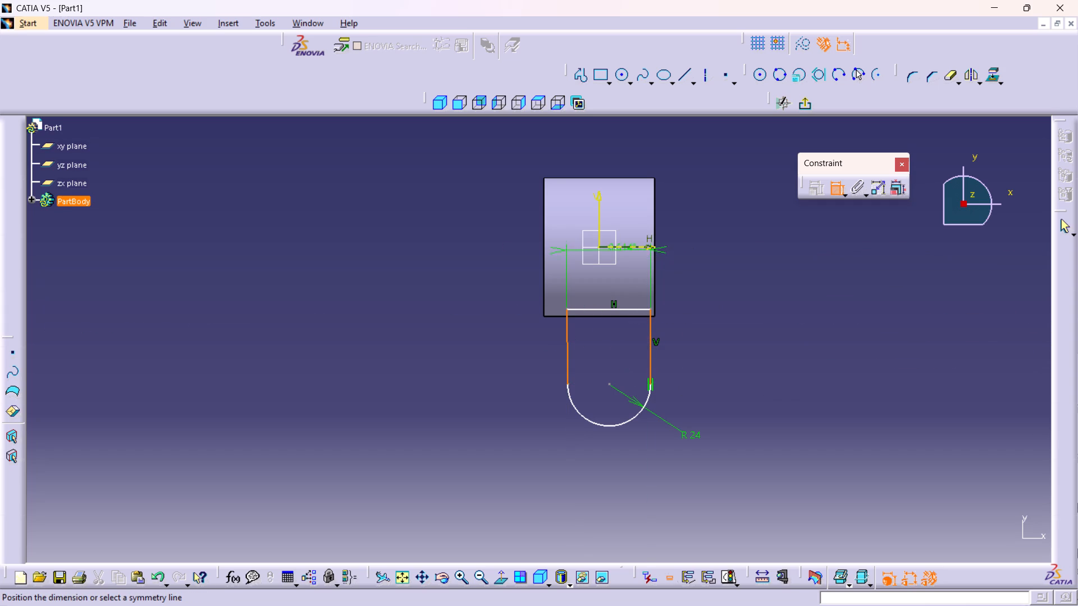
pyautogui.click(598, 213)
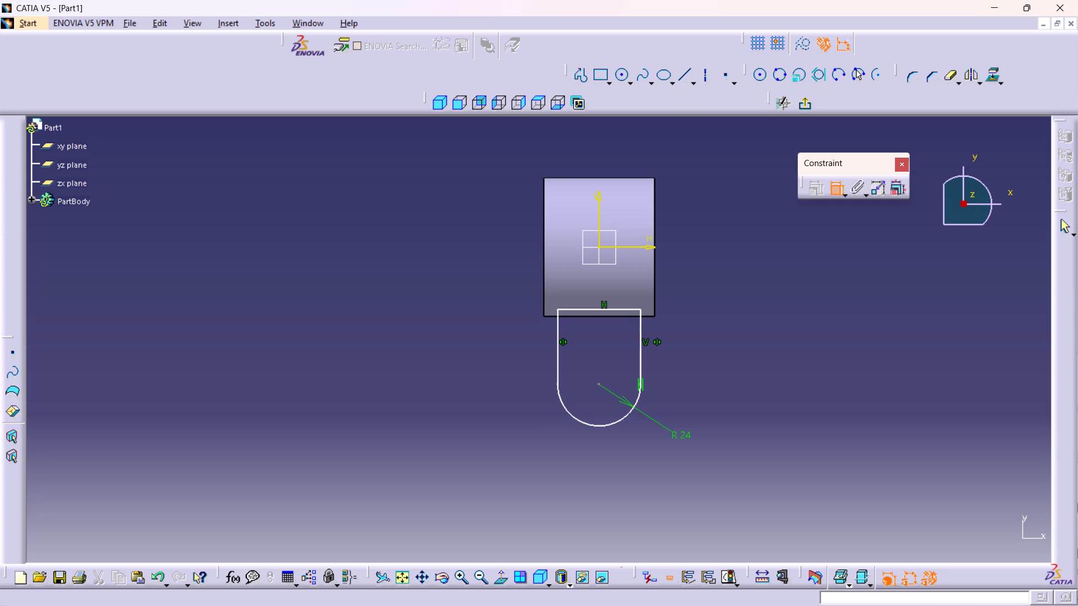
# Sketch a hole circle at the centre of the lug's end arc and constrain its diameter to 24 mm.
pyautogui.click(620, 77)
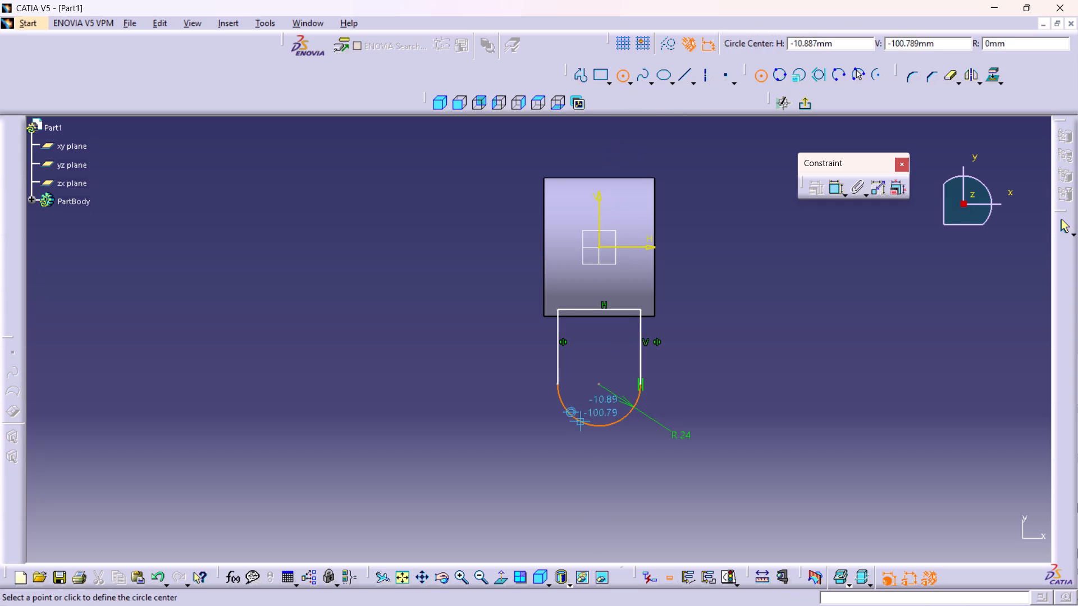
pyautogui.click(601, 382)
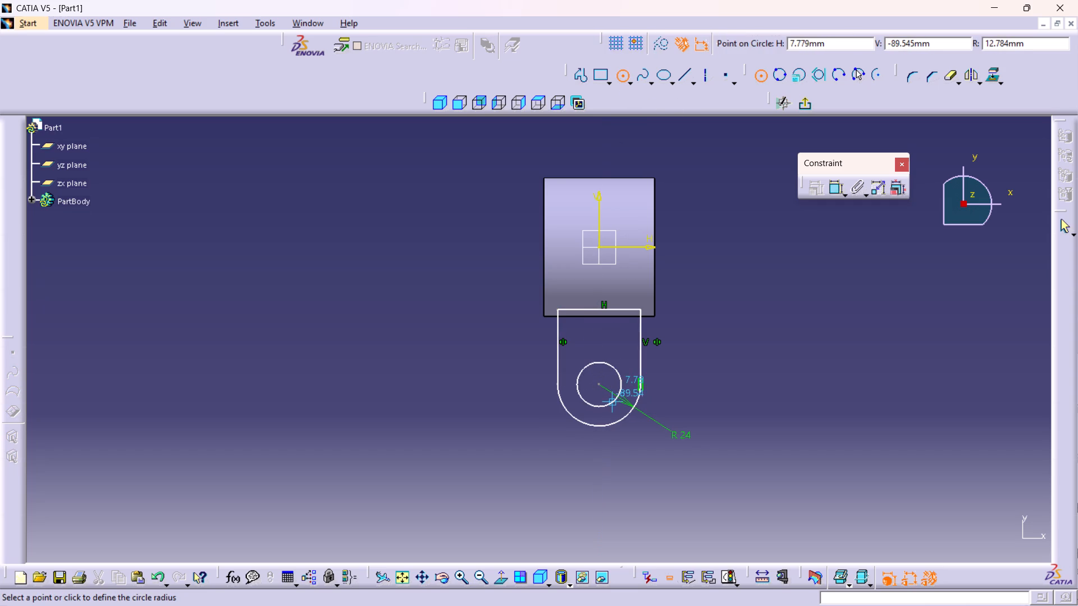
pyautogui.click(614, 403)
pyautogui.click(835, 189)
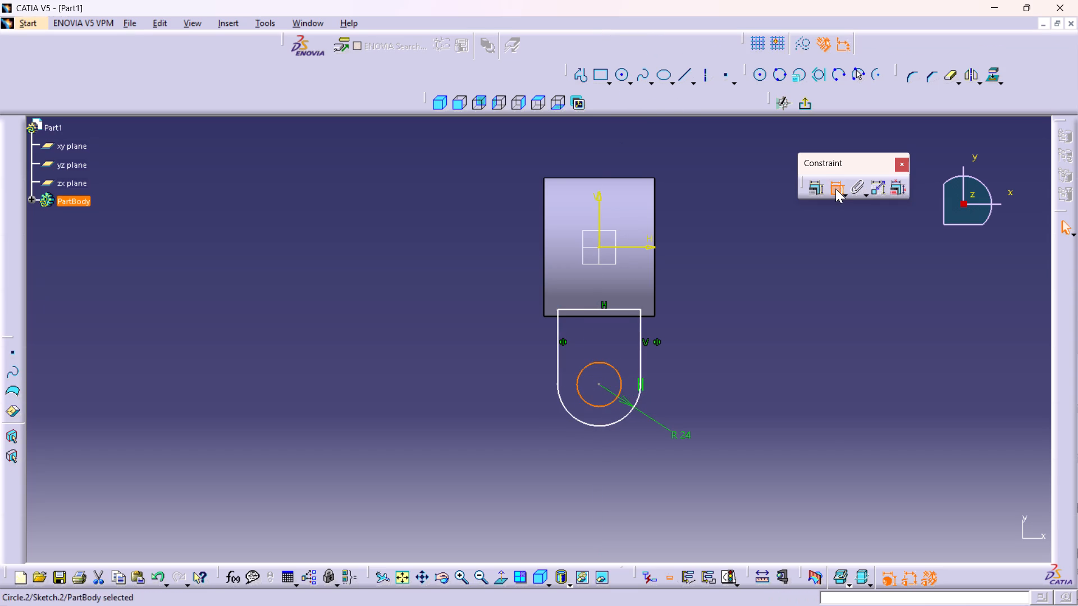
pyautogui.click(722, 393)
pyautogui.doubleClick(728, 389)
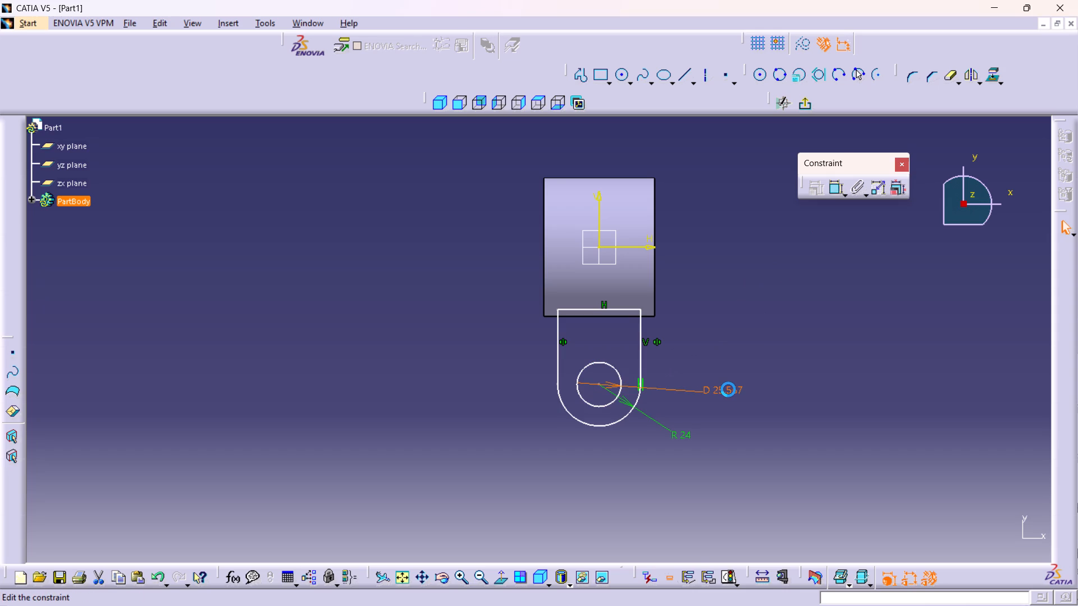
pyautogui.press('2')
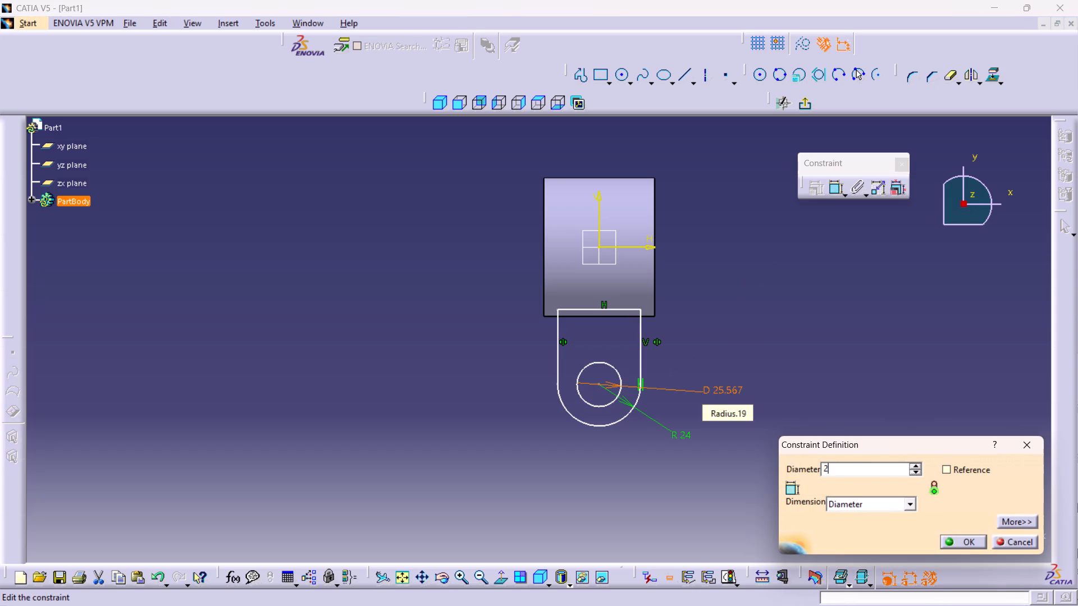
pyautogui.press('4')
pyautogui.press('Return')
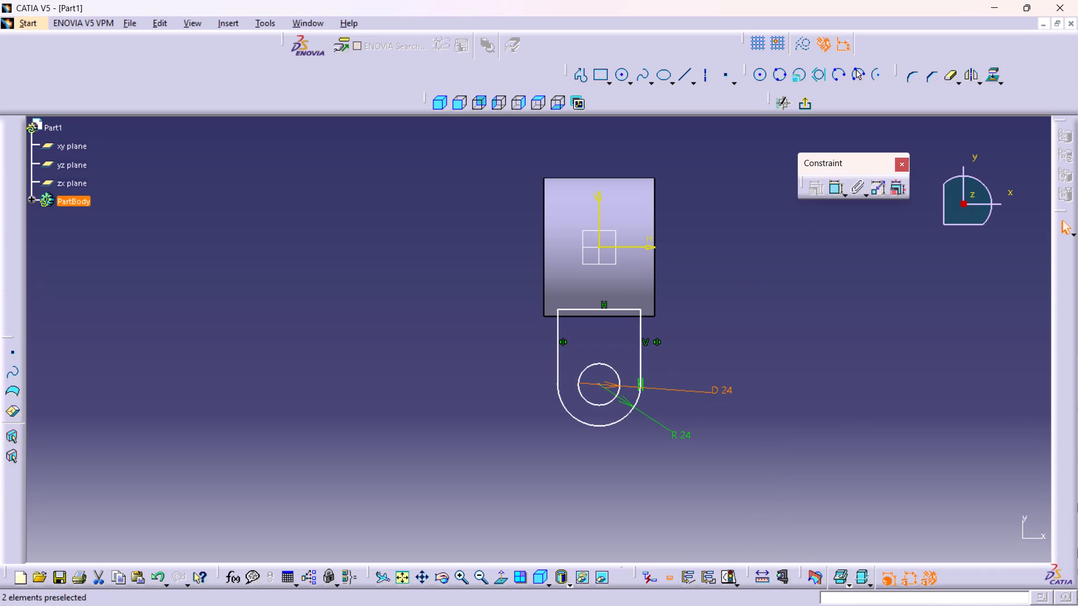
# Add a concentricity constraint between the lug's end arc and the hole circle.
pyautogui.click(620, 388)
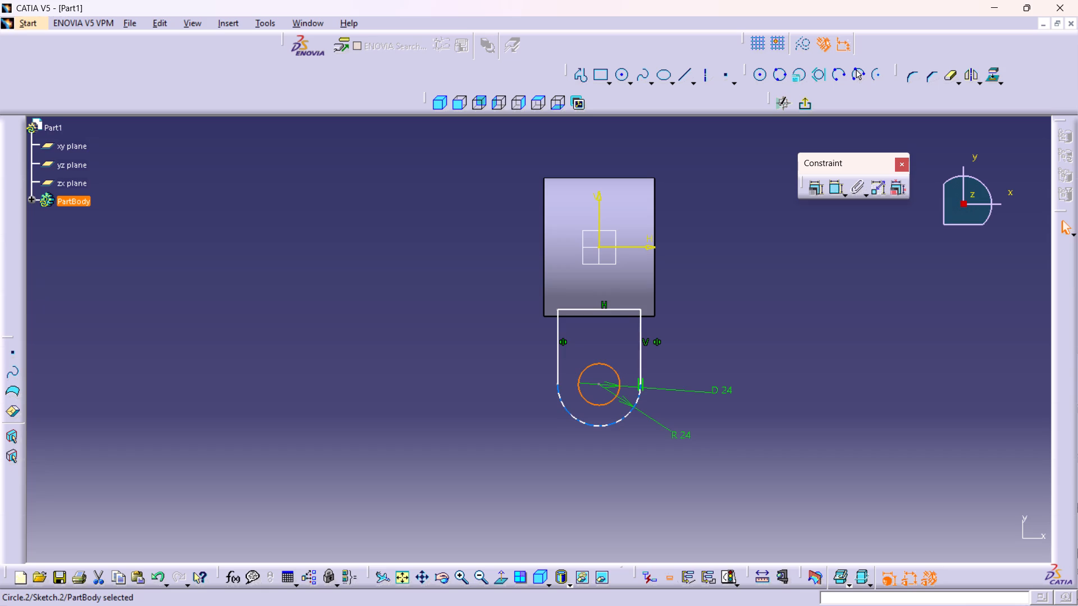
pyautogui.click(777, 266)
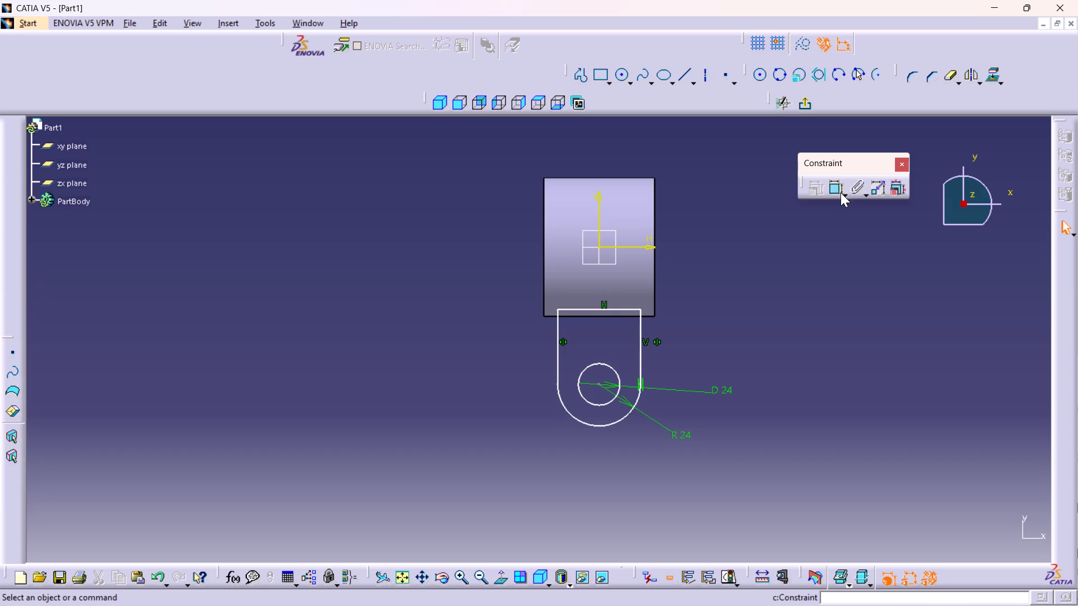
pyautogui.click(838, 190)
pyautogui.click(838, 182)
pyautogui.click(606, 402)
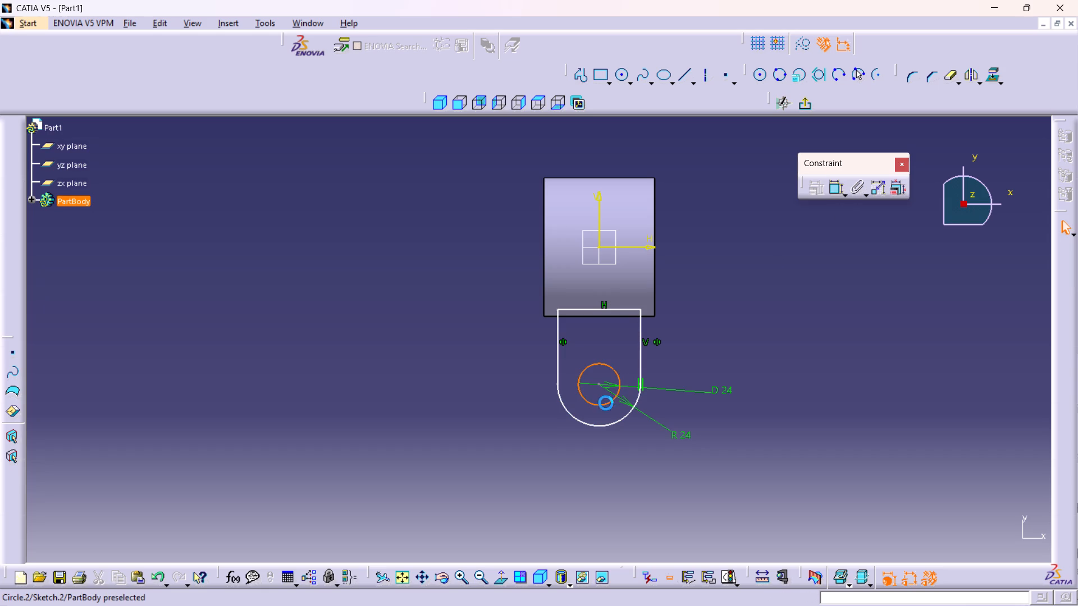
pyautogui.click(619, 420)
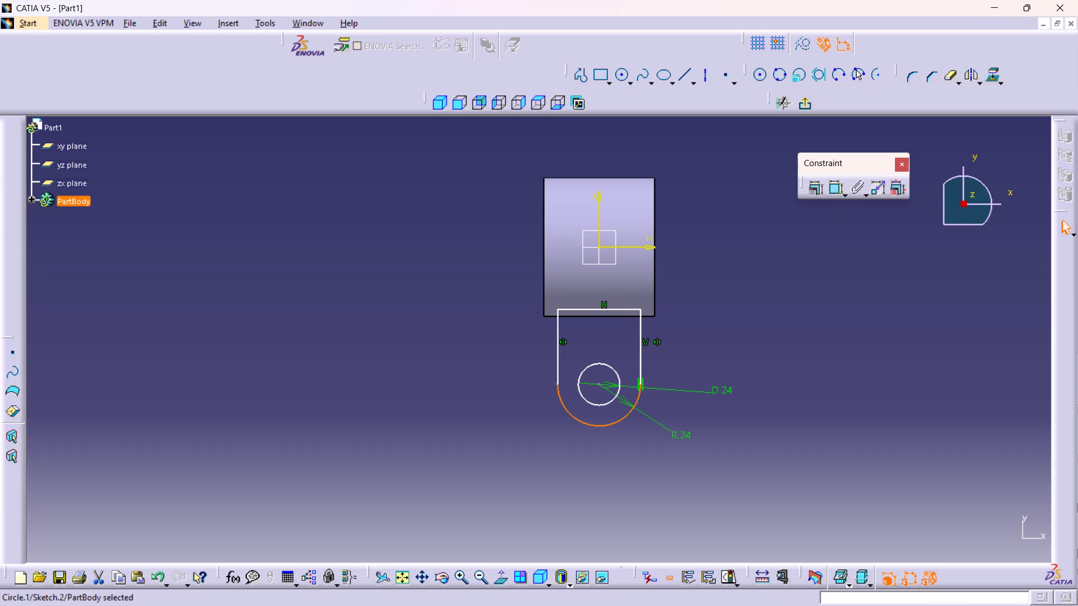
pyautogui.doubleClick(830, 189)
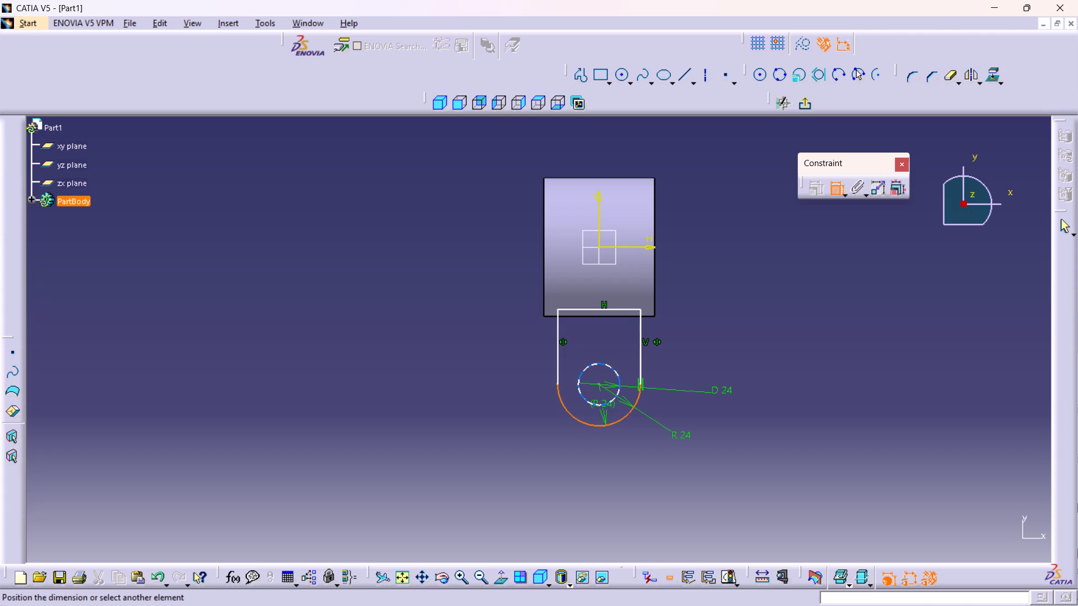
pyautogui.click(602, 405)
pyautogui.rightClick(516, 447)
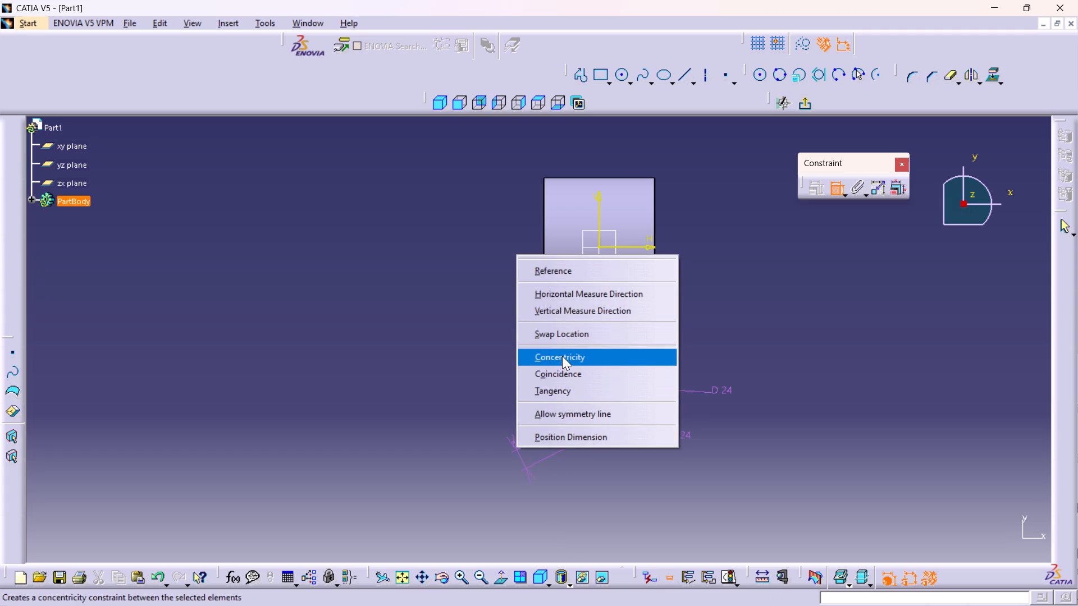
pyautogui.click(562, 356)
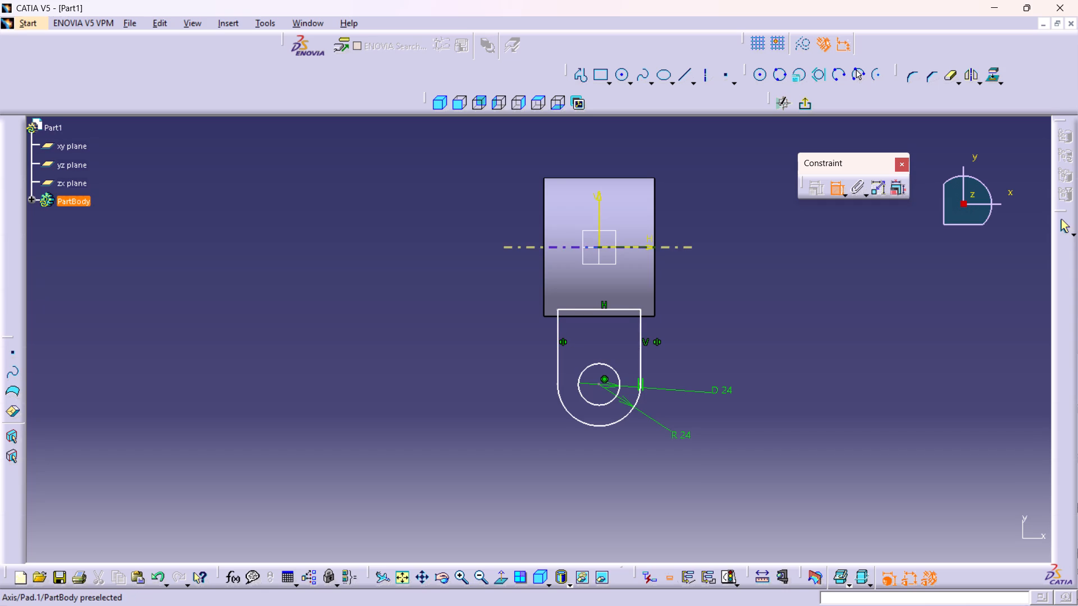
# Constrain the distance between the sketch's horizontal axis and the lug hole's centre to 65 mm.
pyautogui.click(643, 248)
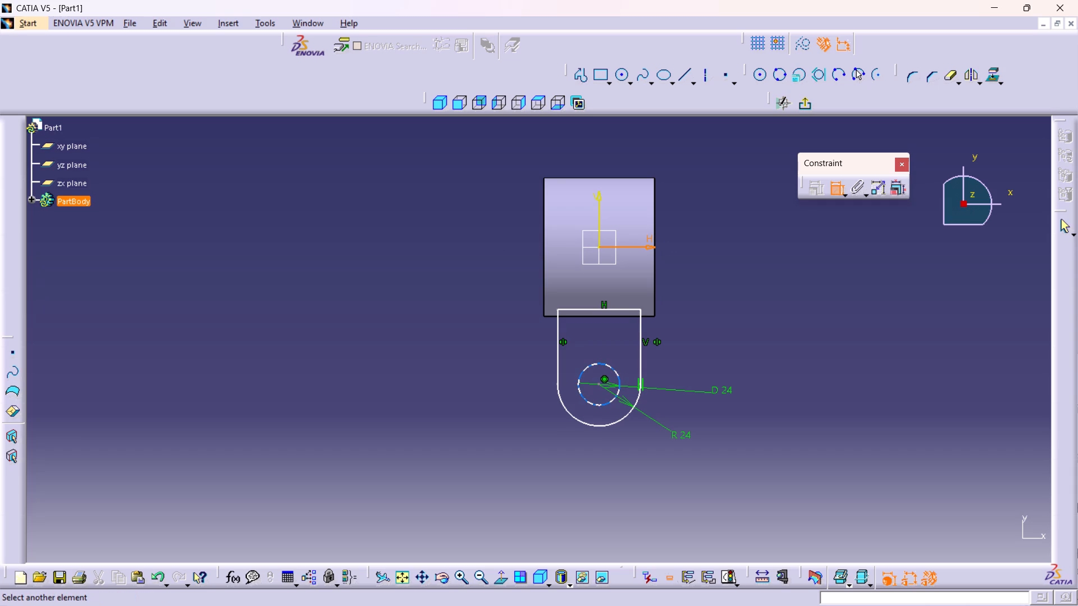
pyautogui.click(599, 382)
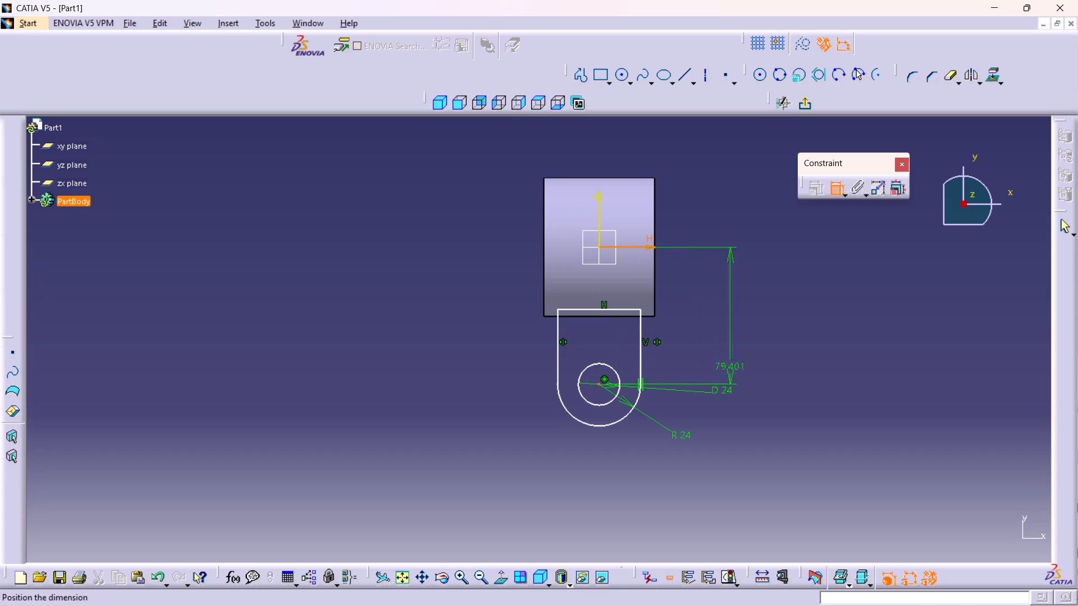
pyautogui.click(806, 320)
pyautogui.doubleClick(800, 315)
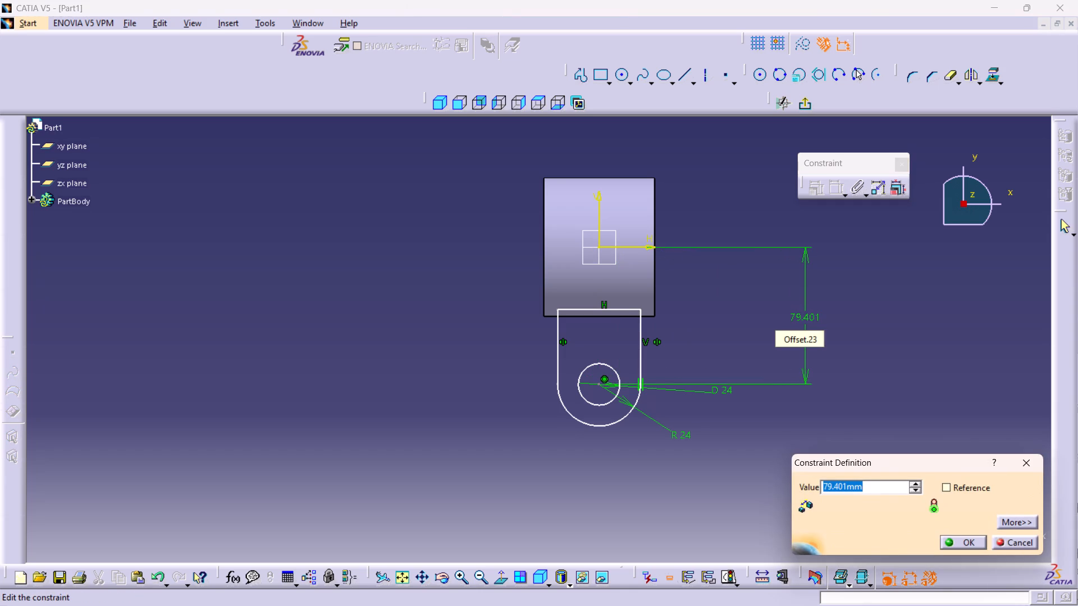
pyautogui.press('6')
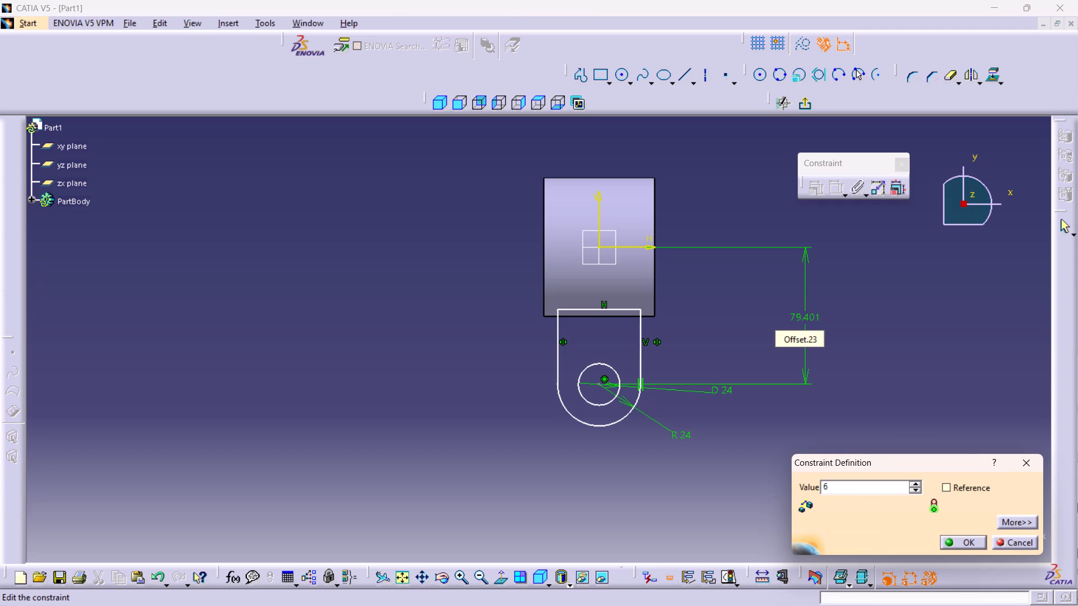
pyautogui.press('5')
pyautogui.press('Return')
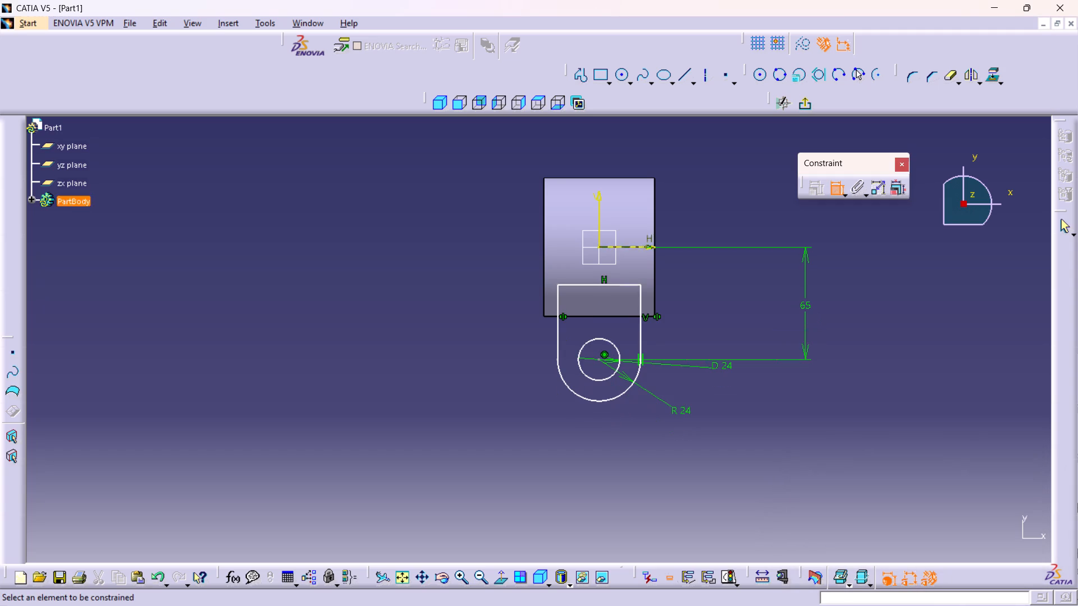
# Set the distance between the horizontal axis and the lug hole's centre to 64 mm.
pyautogui.click(801, 305)
pyautogui.click(800, 309)
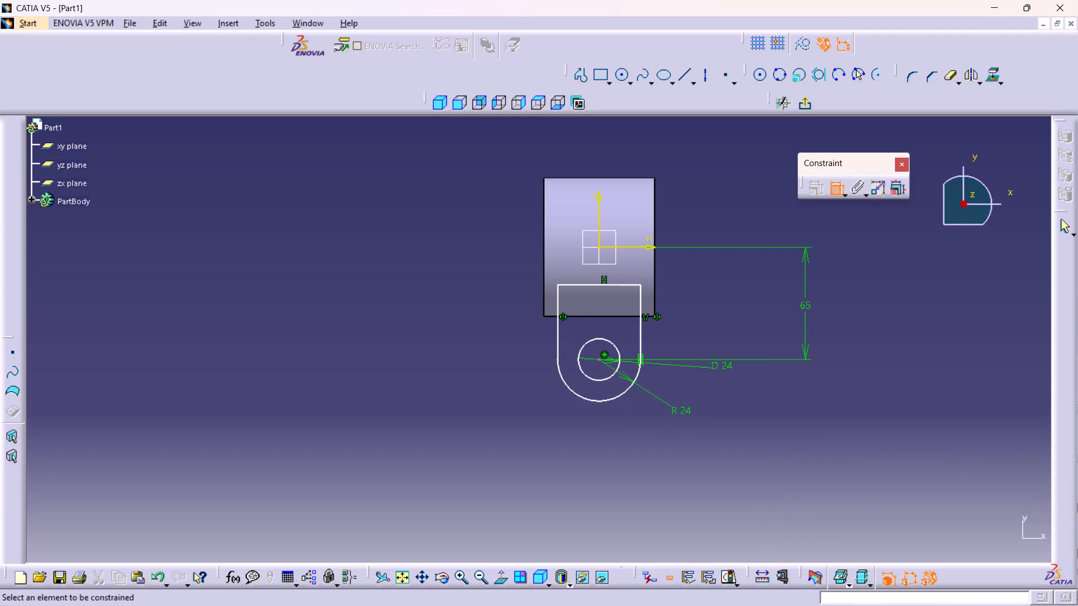
pyautogui.doubleClick(802, 305)
pyautogui.write('64')
pyautogui.press('Return')
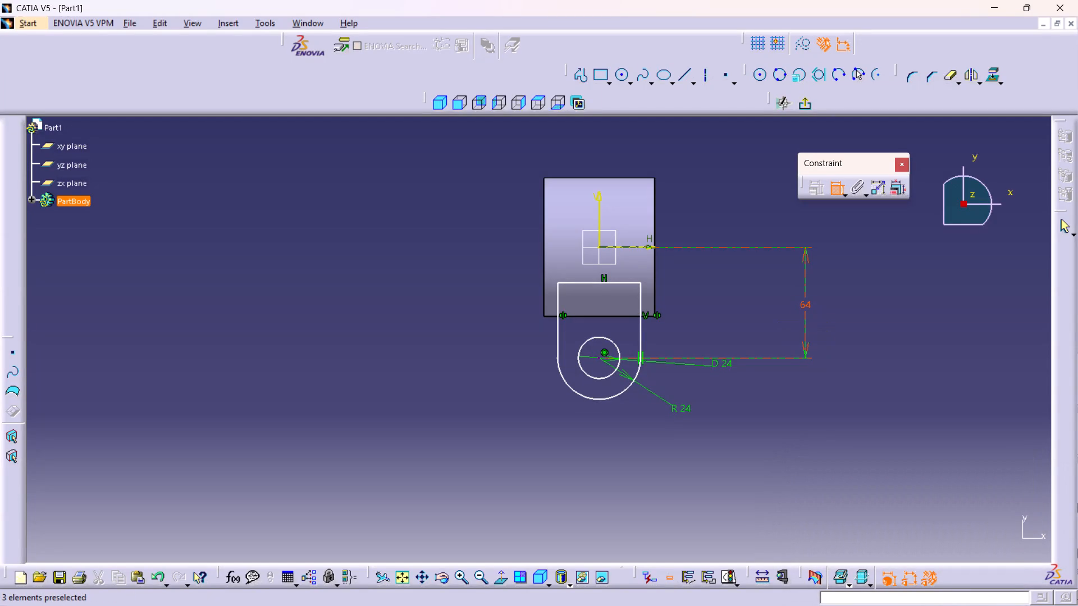
# Examine in 3D how the lug sketch sits against the half-ring, then return to the view normal to the sketch.
pyautogui.doubleClick(804, 303)
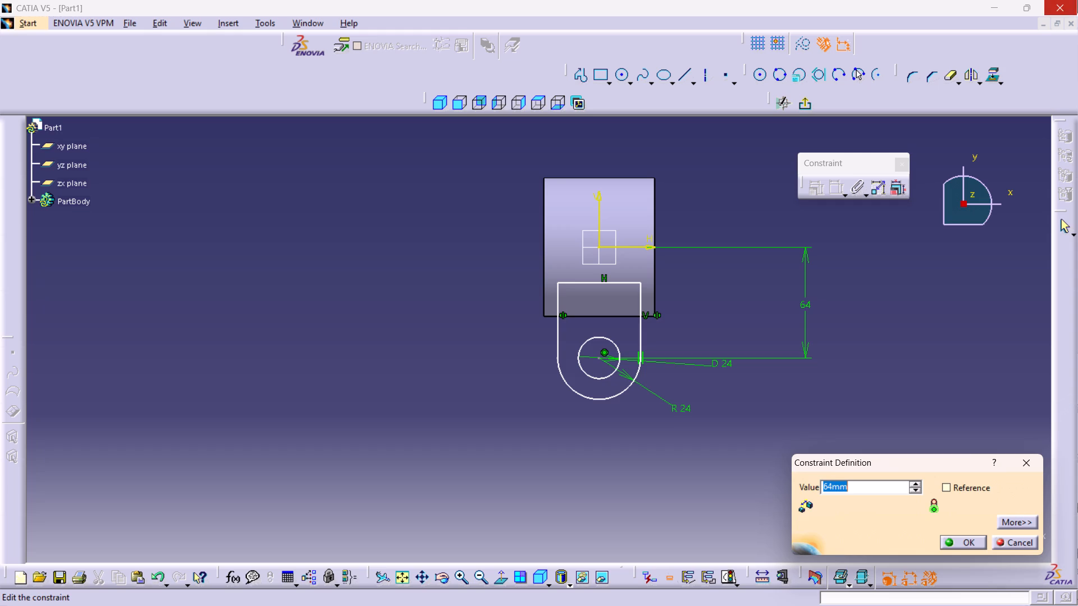
pyautogui.click(540, 577)
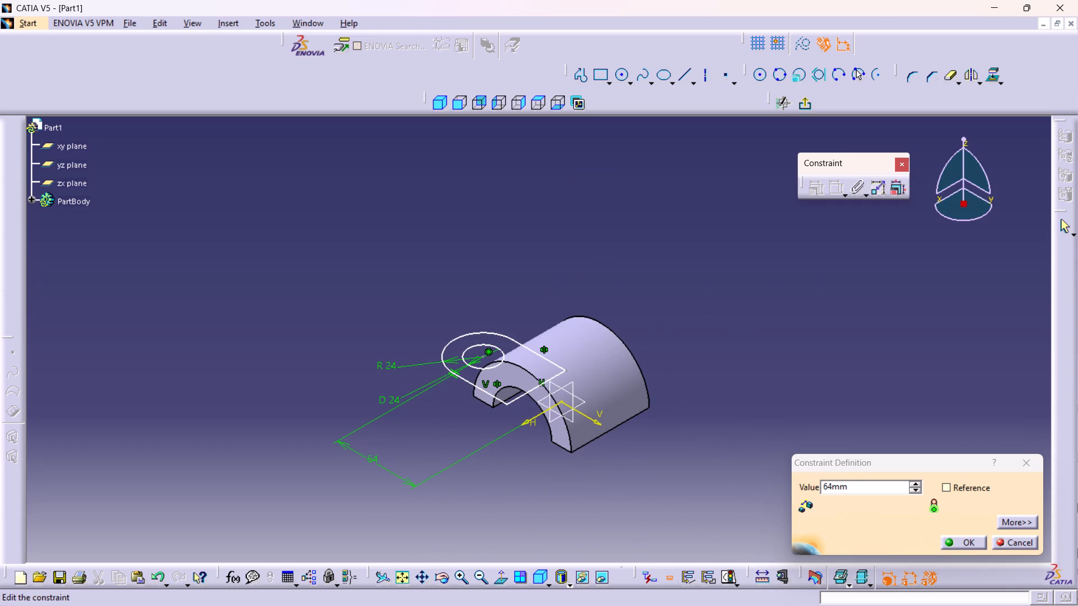
pyautogui.moveTo(539, 463); pyautogui.dragTo(616, 460, button='middle')
pyautogui.moveTo(539, 463); pyautogui.dragTo(616, 460, button='right')
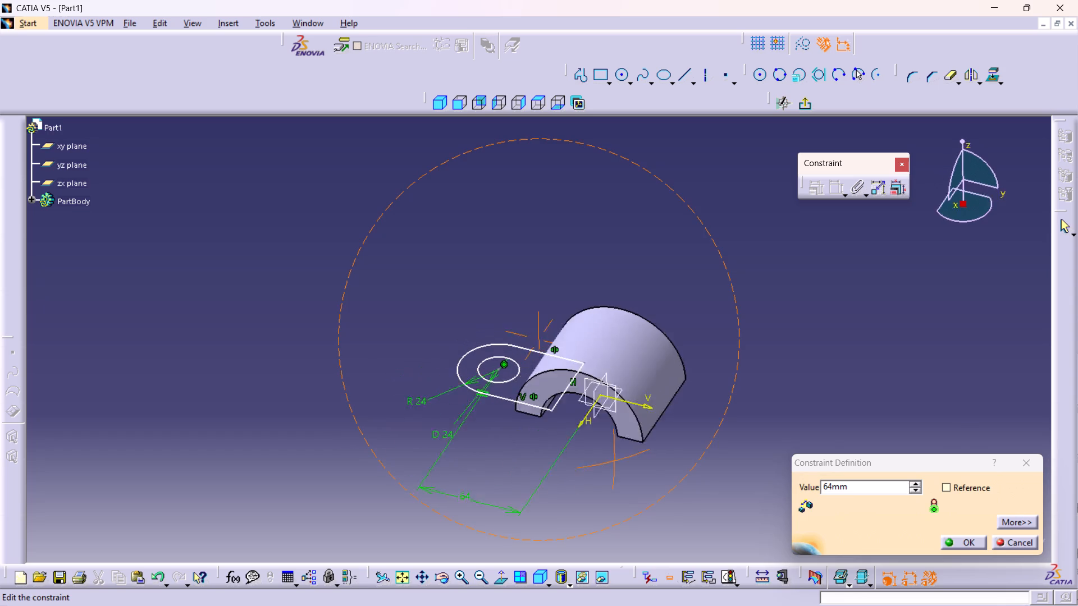
pyautogui.moveTo(616, 460); pyautogui.dragTo(717, 437, button='middle')
pyautogui.moveTo(616, 460); pyautogui.dragTo(717, 437, button='right')
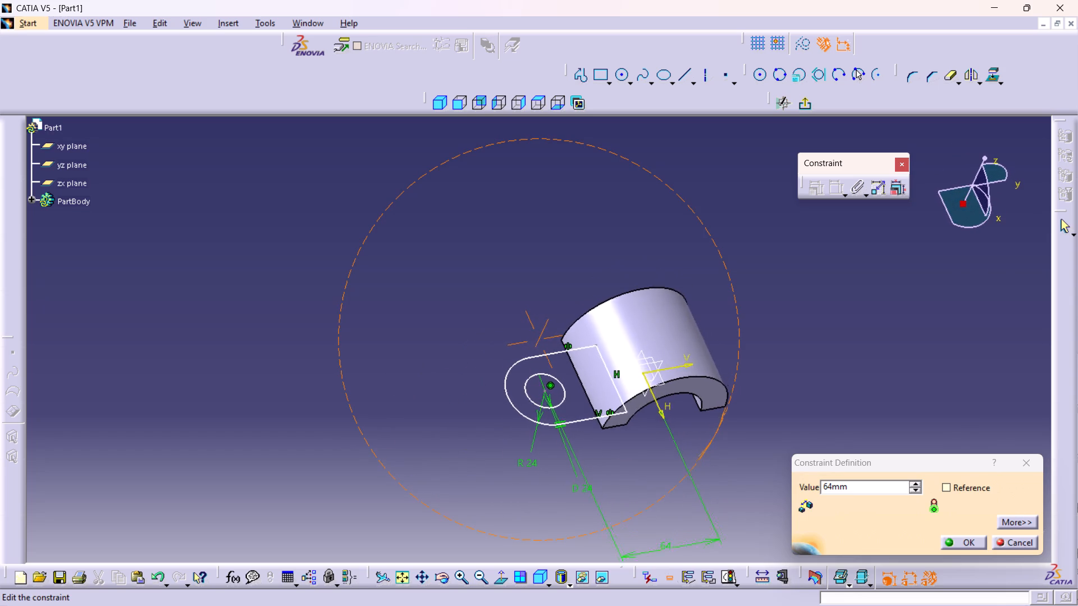
pyautogui.moveTo(717, 437); pyautogui.dragTo(717, 442, button='middle')
pyautogui.moveTo(717, 437); pyautogui.dragTo(717, 442, button='right')
pyautogui.click(504, 578)
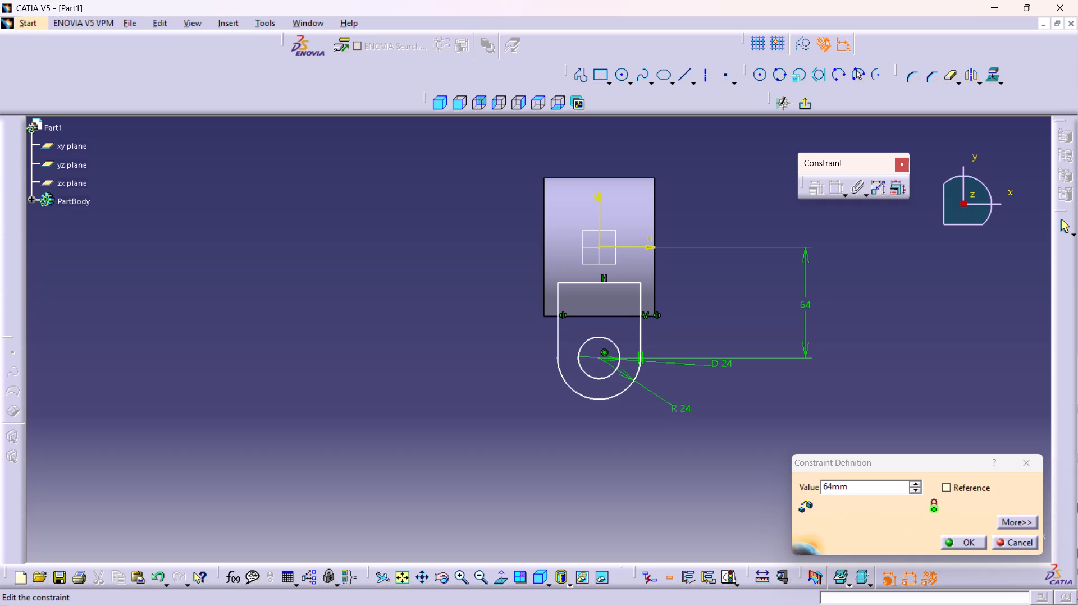
pyautogui.click(641, 328)
pyautogui.click(1021, 465)
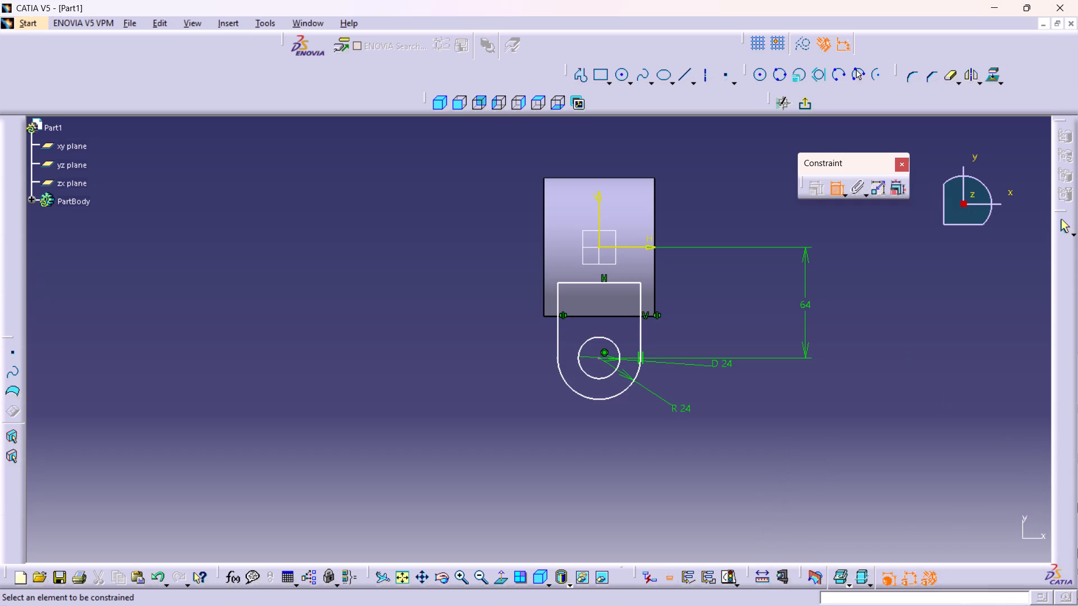
# Dimension the length of the lug's left straight side line.
pyautogui.click(555, 329)
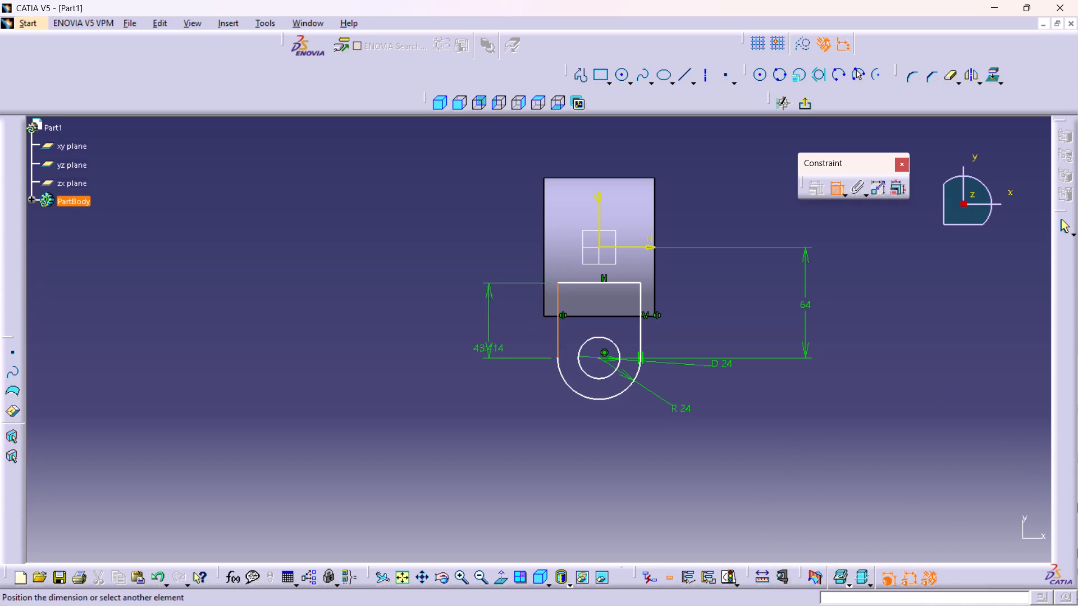
pyautogui.click(457, 314)
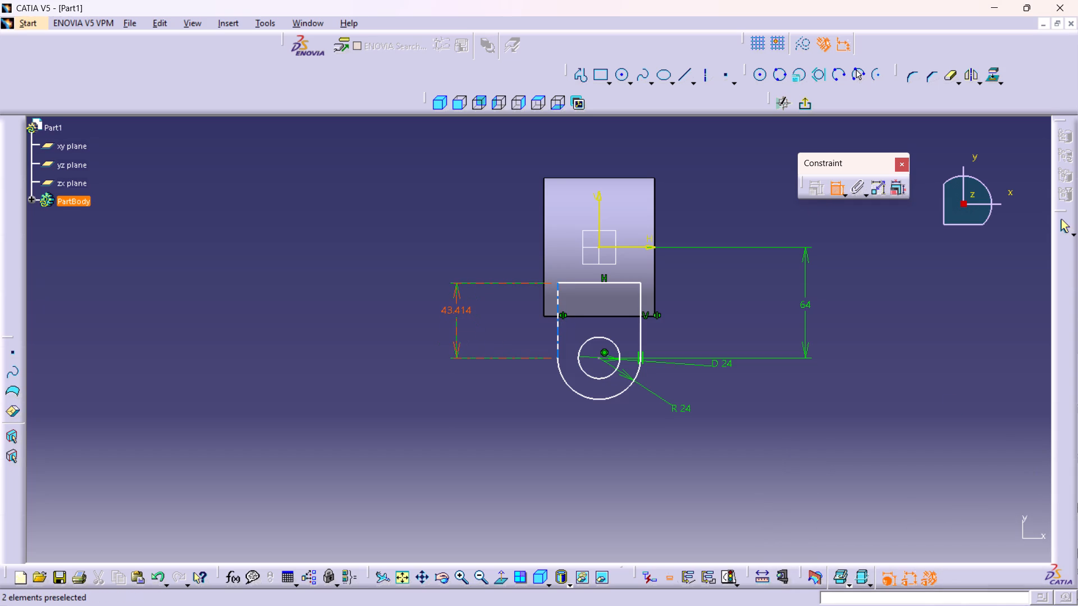
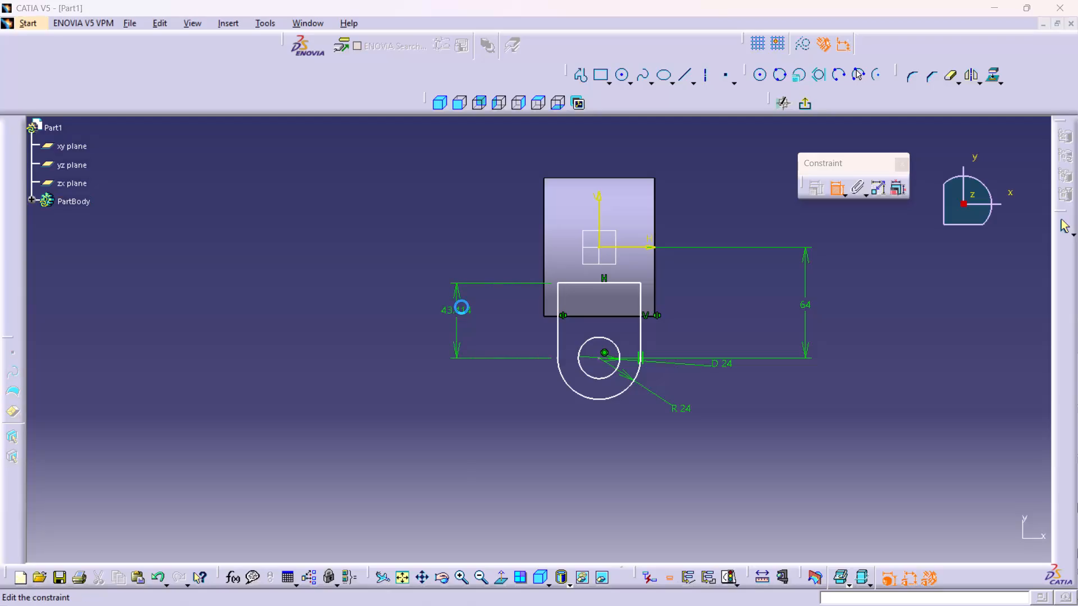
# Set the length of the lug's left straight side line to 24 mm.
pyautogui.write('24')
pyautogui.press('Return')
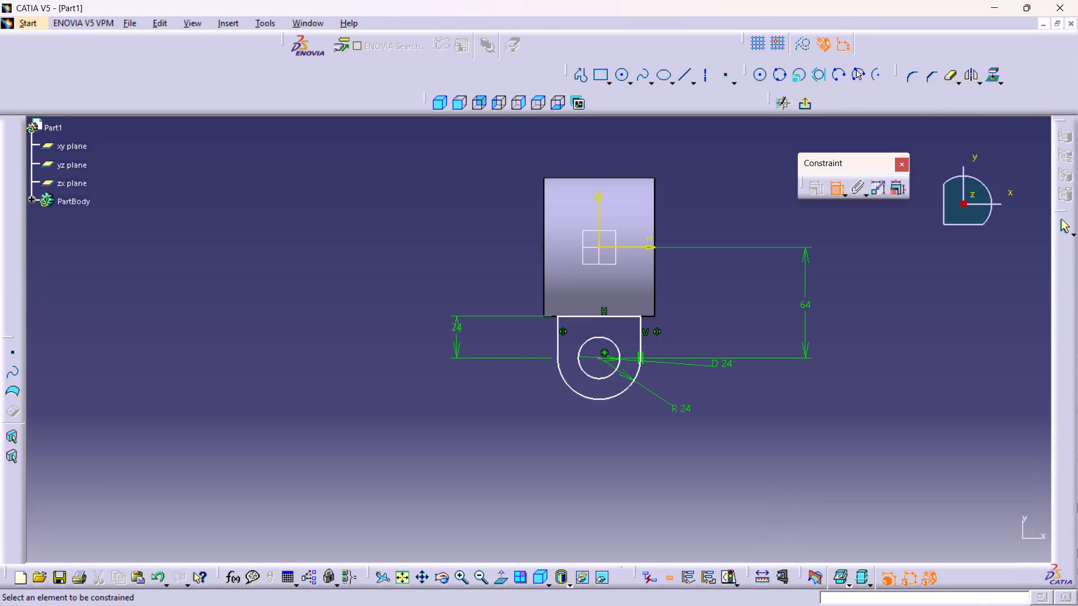
# Set the length dimension of the lug's left straight side line to 26 mm.
pyautogui.doubleClick(455, 327)
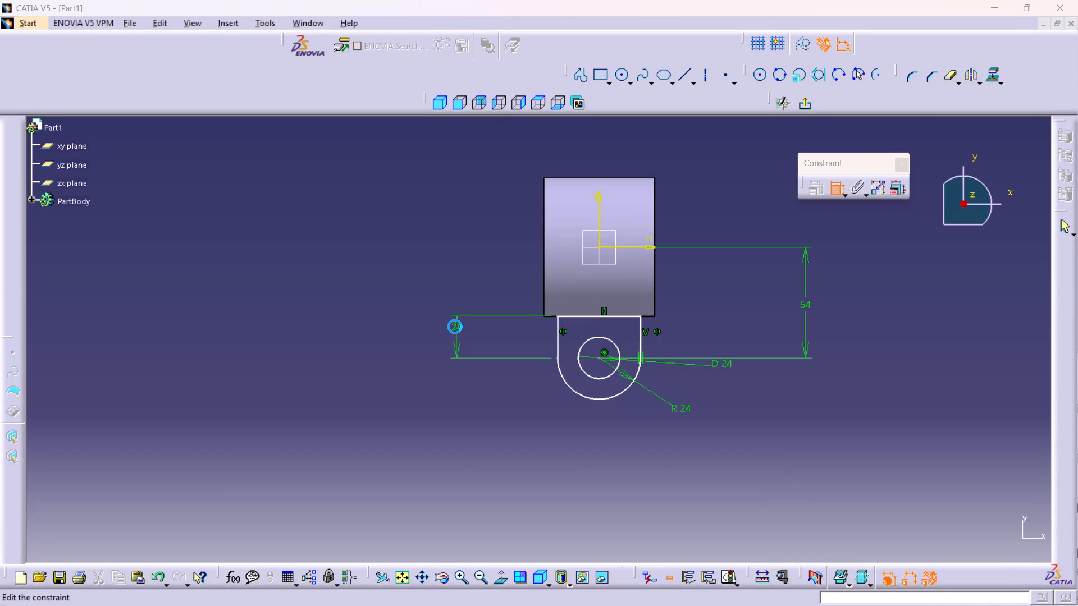
pyautogui.write('26')
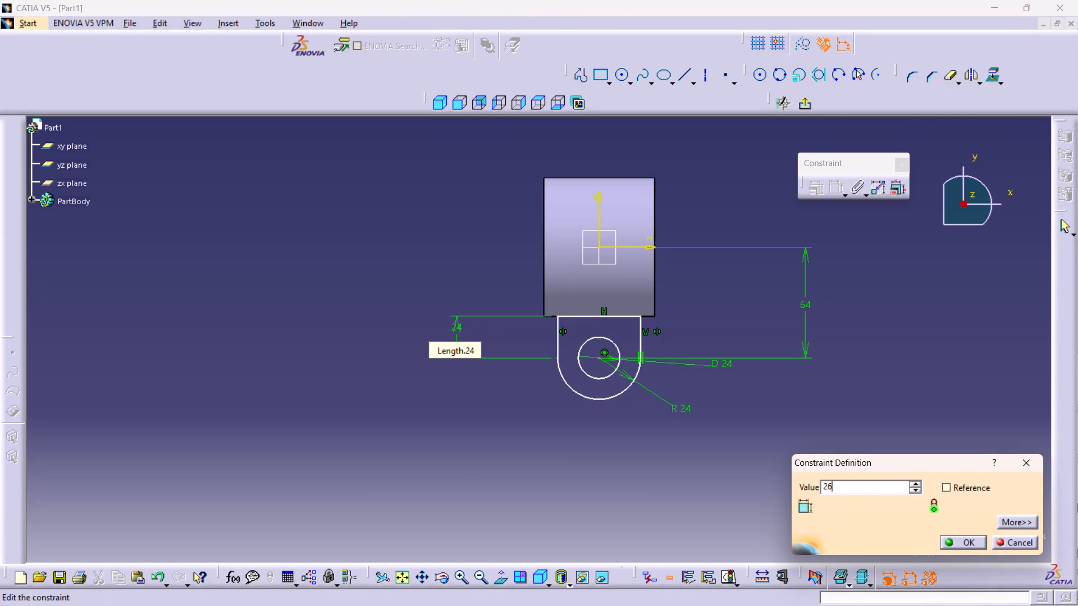
pyautogui.press('Return')
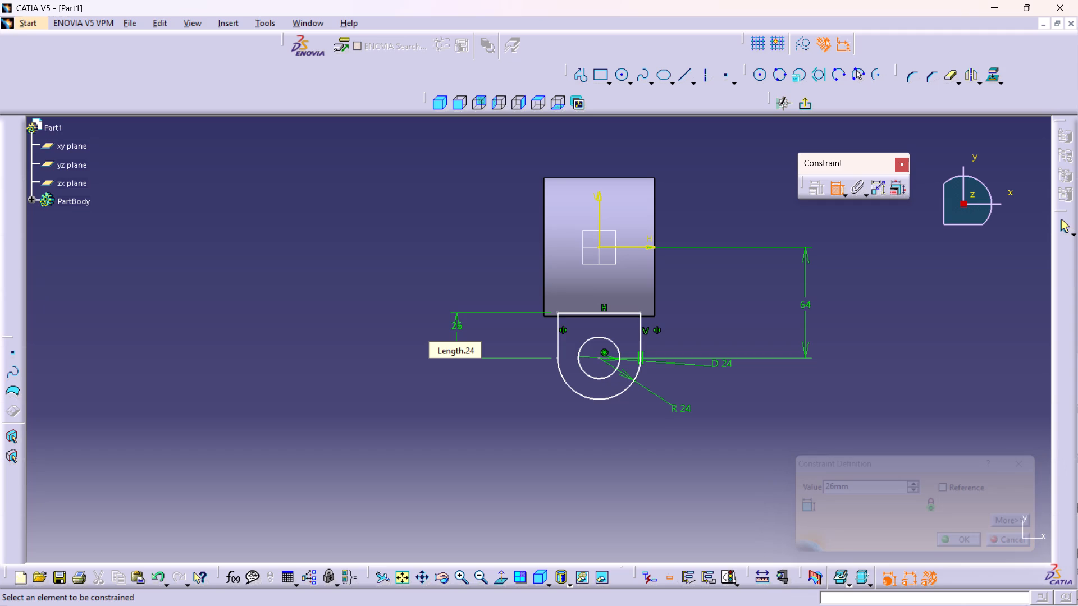
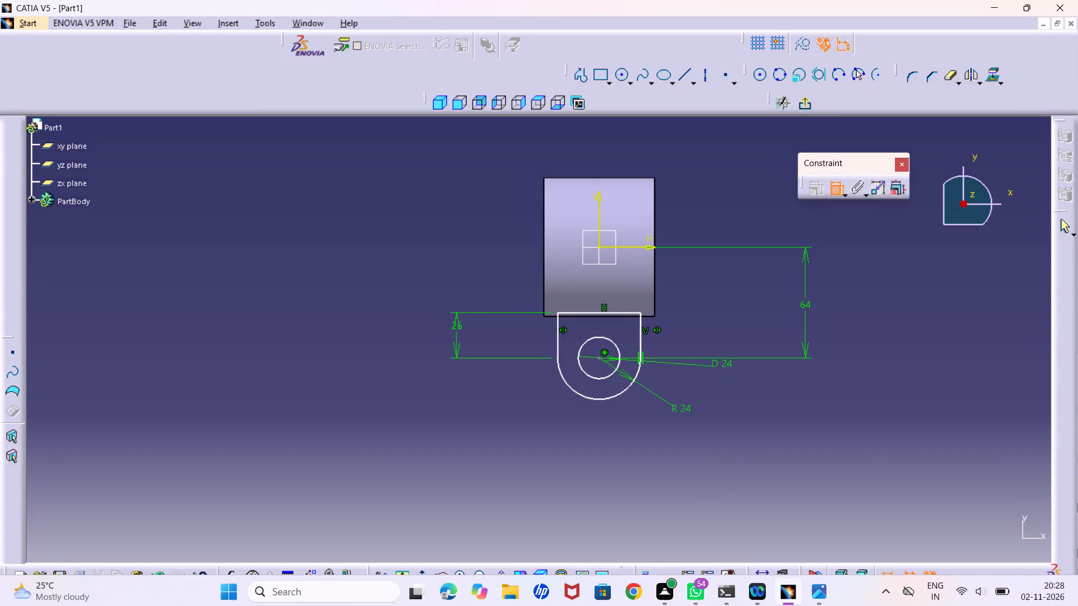
# Examine the lug sketch's position relative to the half-ring pad from several angles.
pyautogui.moveTo(674, 303); pyautogui.dragTo(648, 260, button='middle')
pyautogui.rightClick(672, 303)
pyautogui.moveTo(734, 306); pyautogui.dragTo(695, 350, button='middle')
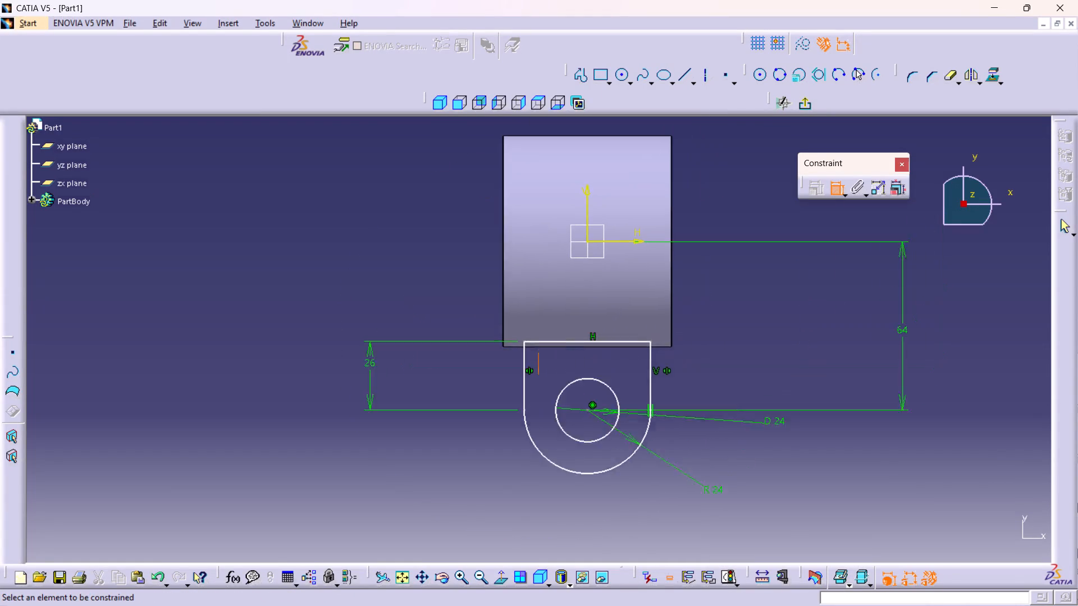
pyautogui.moveTo(695, 350); pyautogui.dragTo(674, 366, button='middle')
pyautogui.rightClick(674, 364)
pyautogui.moveTo(695, 322); pyautogui.dragTo(675, 286, button='middle')
pyautogui.rightClick(695, 322)
pyautogui.moveTo(751, 380); pyautogui.dragTo(725, 348, button='middle')
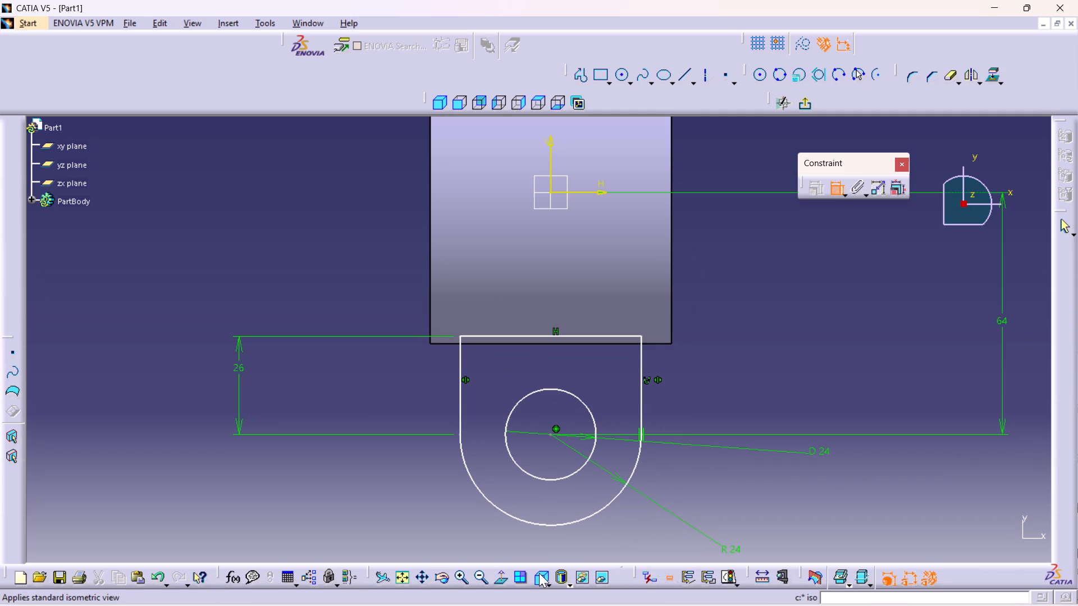
pyautogui.moveTo(539, 573); pyautogui.dragTo(544, 577)
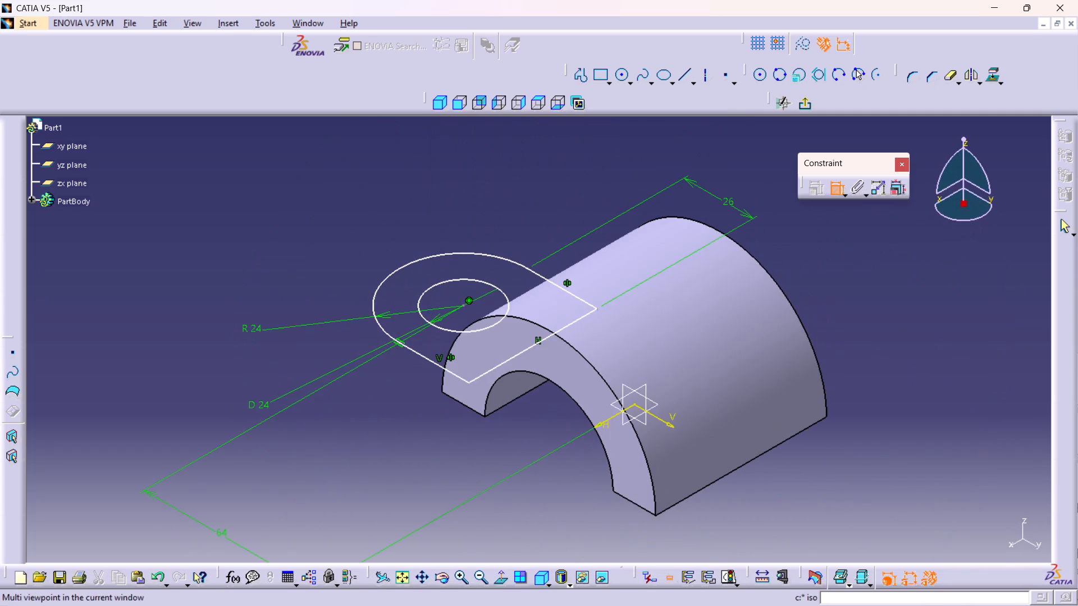
pyautogui.moveTo(445, 489); pyautogui.dragTo(645, 398, button='middle')
pyautogui.moveTo(445, 488); pyautogui.dragTo(645, 398, button='right')
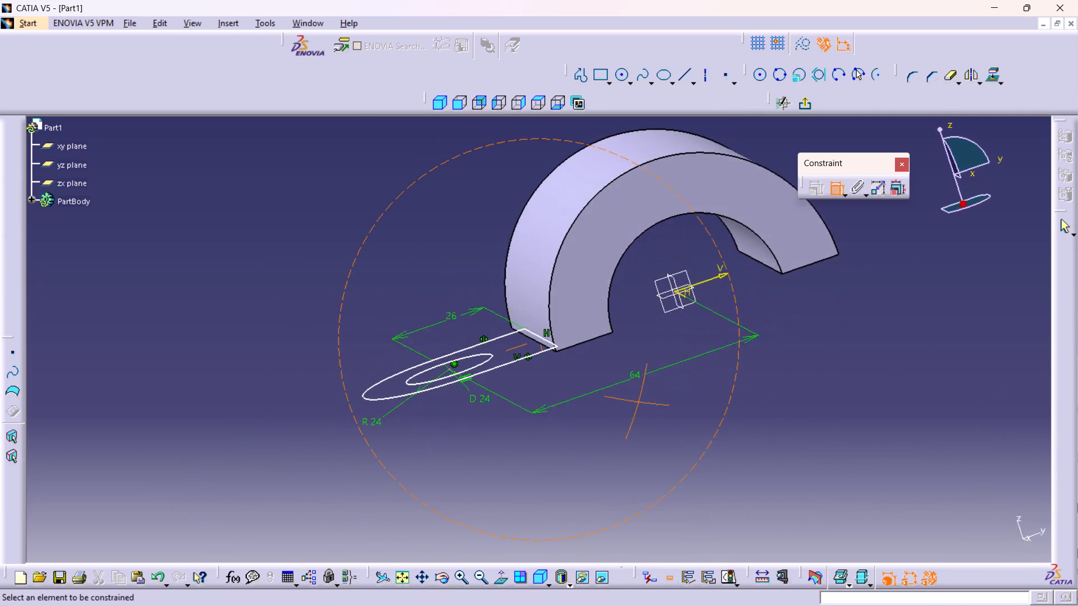
pyautogui.moveTo(645, 398); pyautogui.dragTo(609, 400, button='middle')
pyautogui.moveTo(645, 398); pyautogui.dragTo(609, 400, button='right')
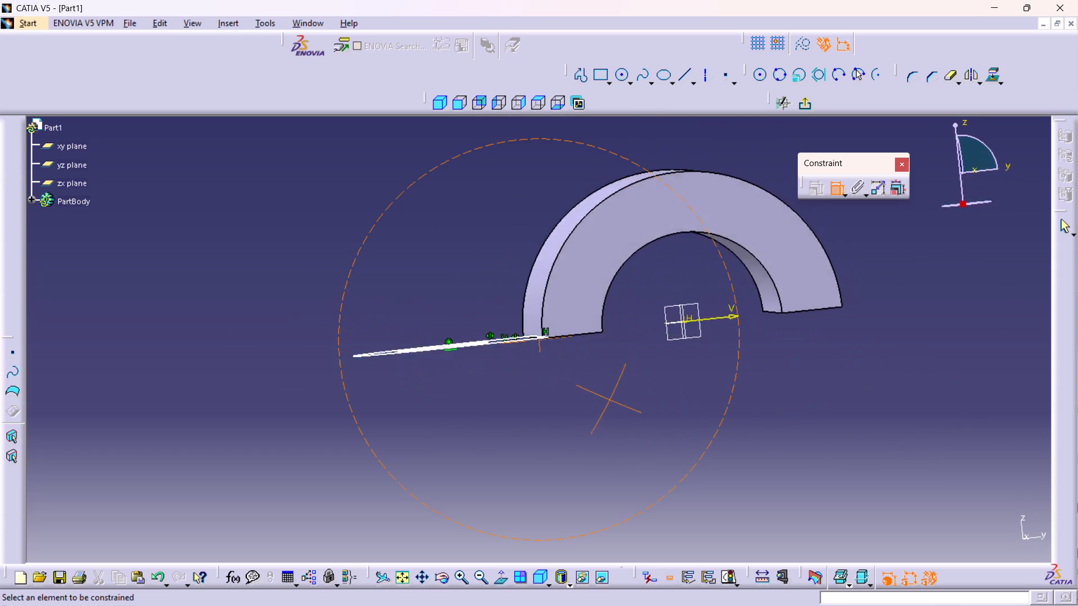
pyautogui.moveTo(609, 400); pyautogui.dragTo(648, 311, button='middle')
pyautogui.moveTo(609, 400); pyautogui.dragTo(648, 311, button='right')
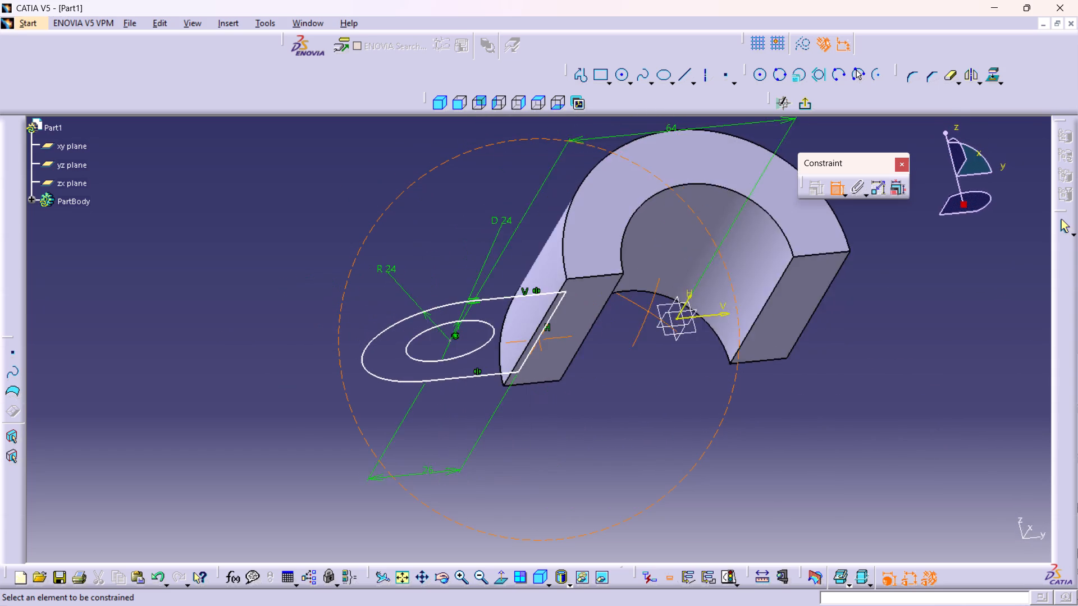
pyautogui.moveTo(648, 311); pyautogui.dragTo(641, 472, button='middle')
pyautogui.moveTo(648, 311); pyautogui.dragTo(641, 472, button='right')
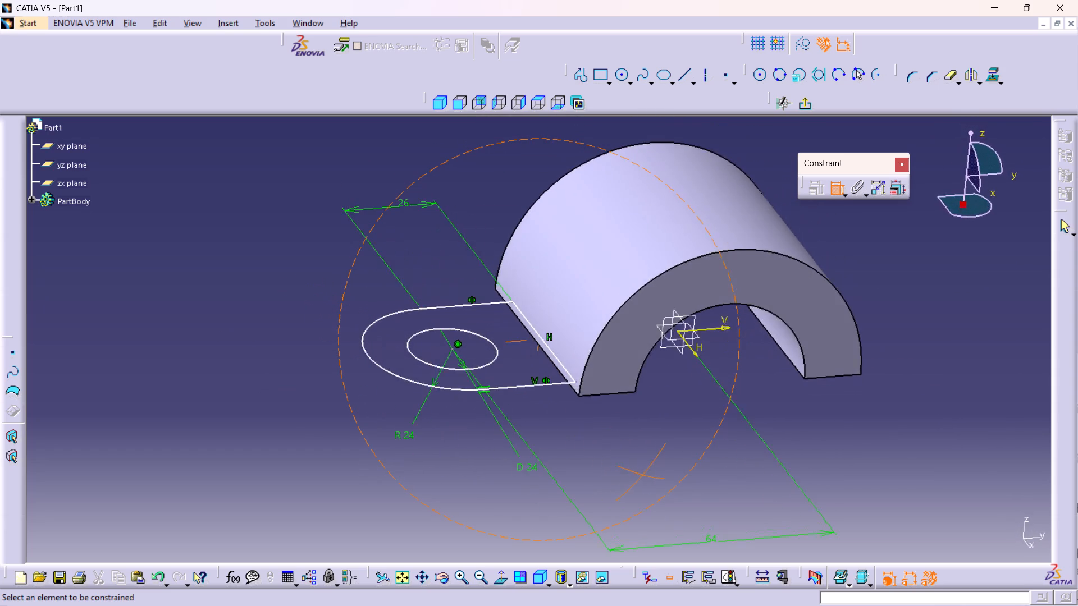
pyautogui.moveTo(641, 472); pyautogui.dragTo(796, 372, button='right')
pyautogui.moveTo(641, 472); pyautogui.dragTo(796, 372, button='middle')
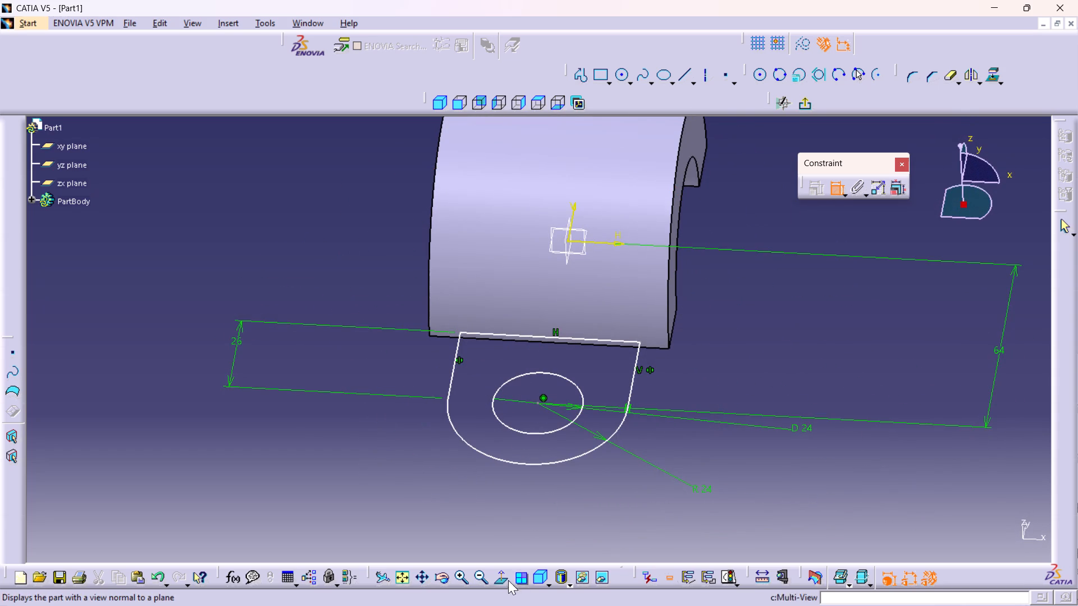
# Dimension the distance between the lug's two straight side lines, placing it below the rounded end, and exit the sketch.
pyautogui.click(500, 580)
pyautogui.moveTo(581, 407); pyautogui.dragTo(573, 350, button='middle')
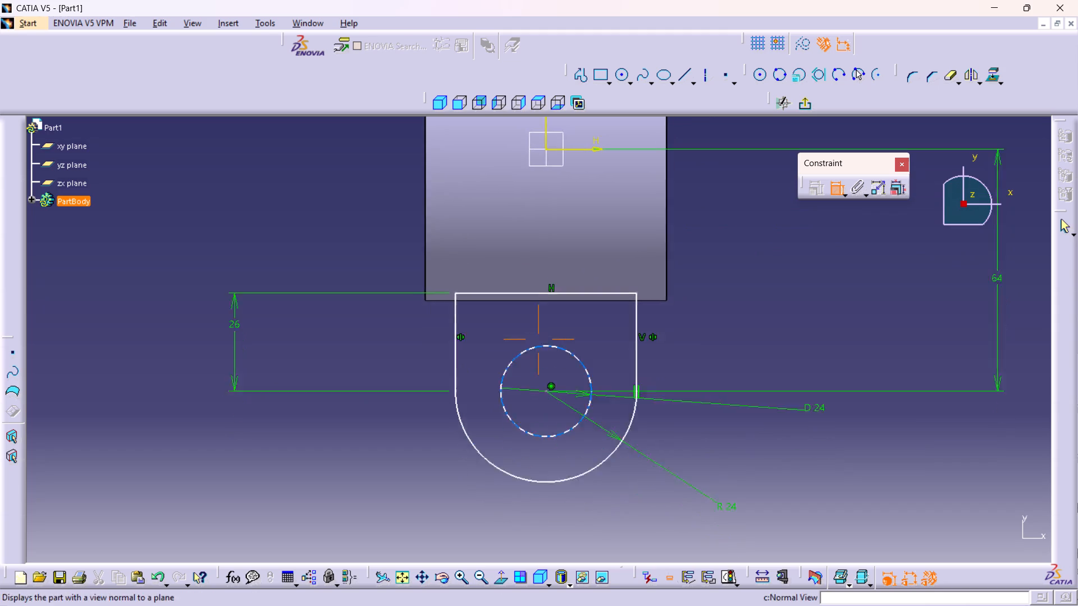
pyautogui.moveTo(573, 350); pyautogui.dragTo(564, 333, button='middle')
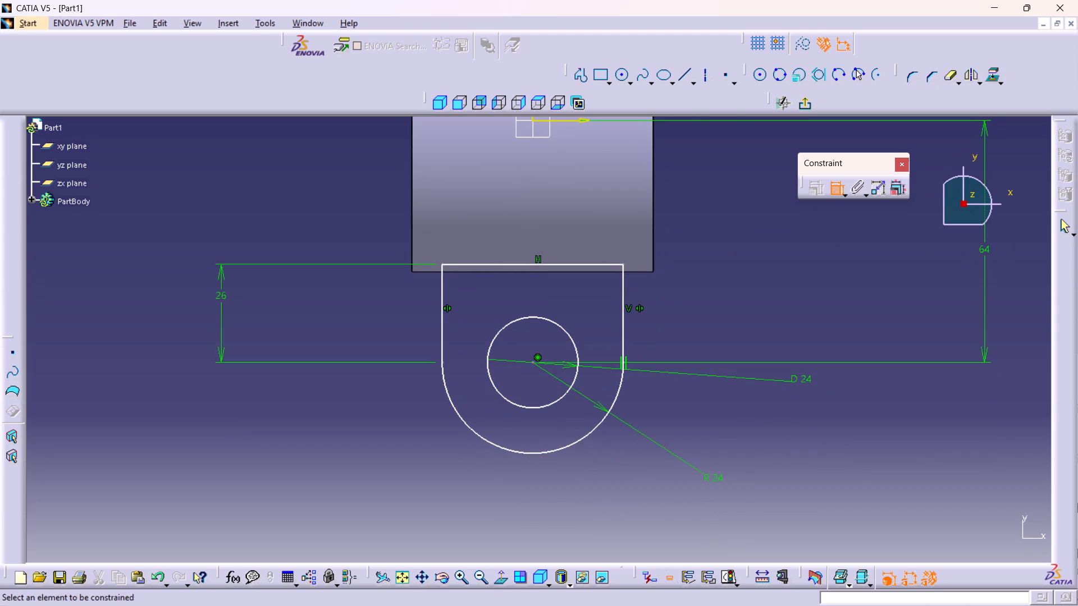
pyautogui.moveTo(546, 325); pyautogui.dragTo(545, 359, button='middle')
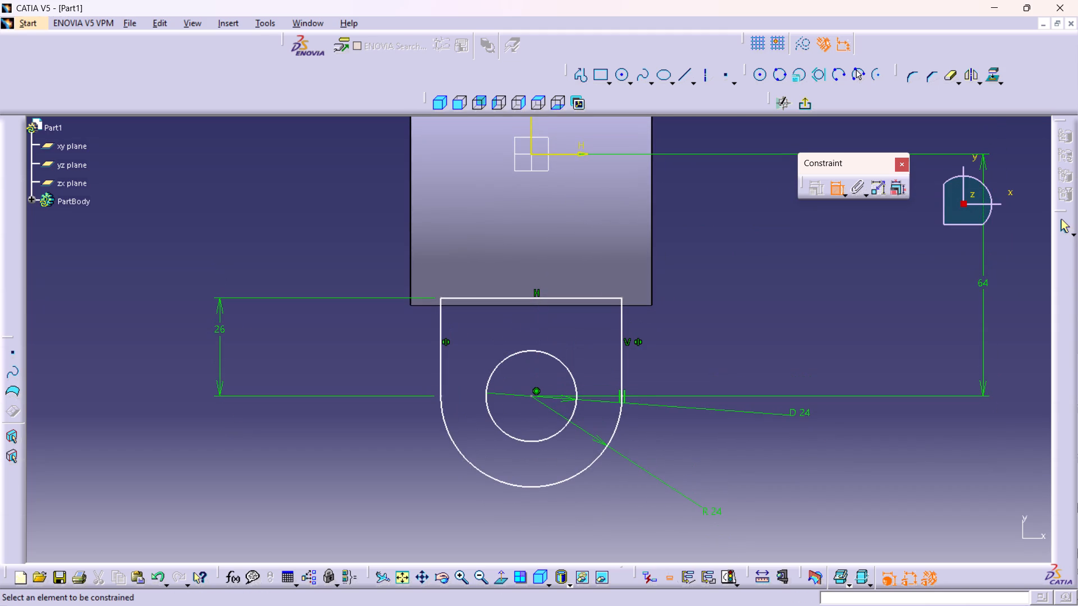
pyautogui.click(440, 320)
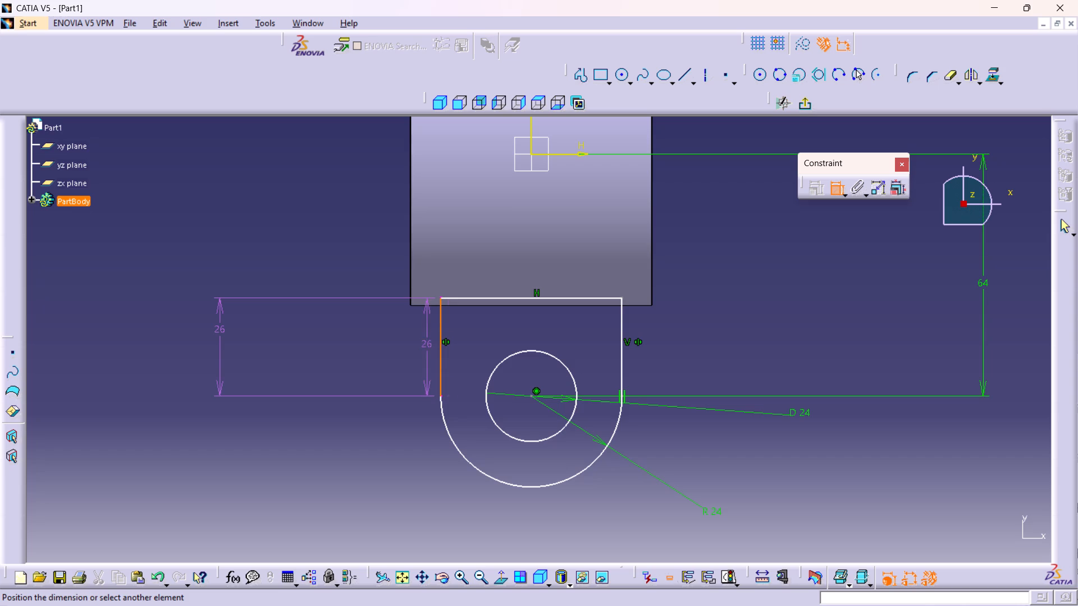
pyautogui.click(620, 323)
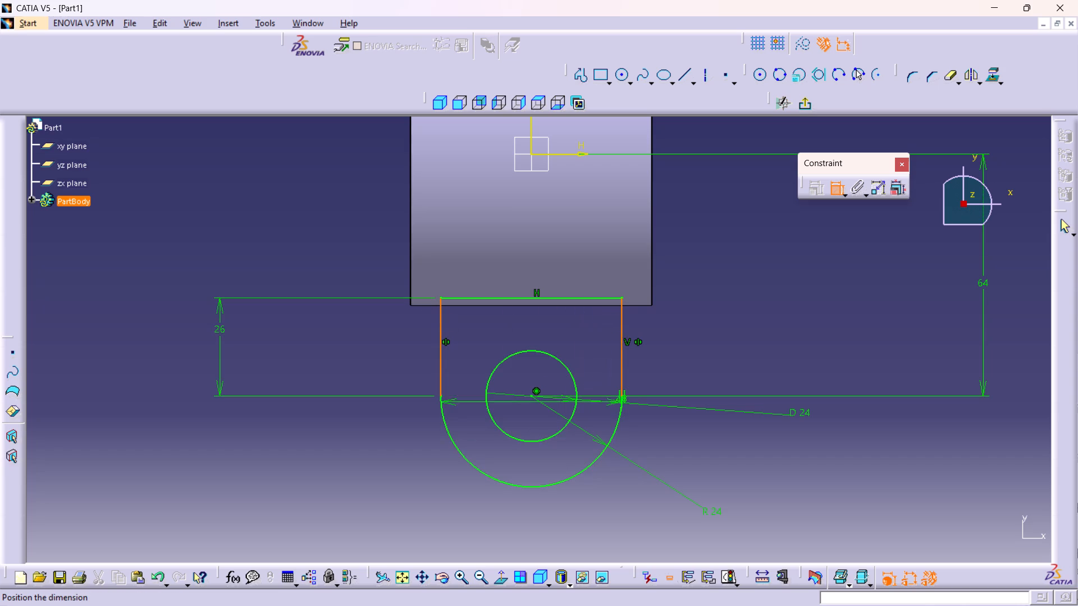
pyautogui.moveTo(601, 495); pyautogui.dragTo(579, 389, button='middle')
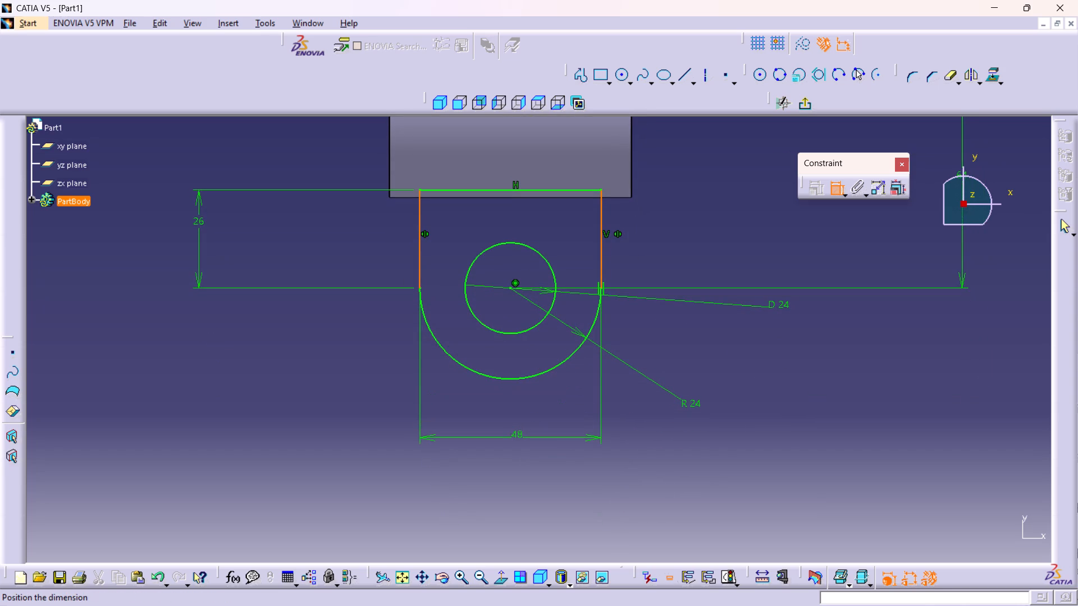
pyautogui.click(518, 437)
pyautogui.moveTo(691, 384); pyautogui.dragTo(677, 421, button='middle')
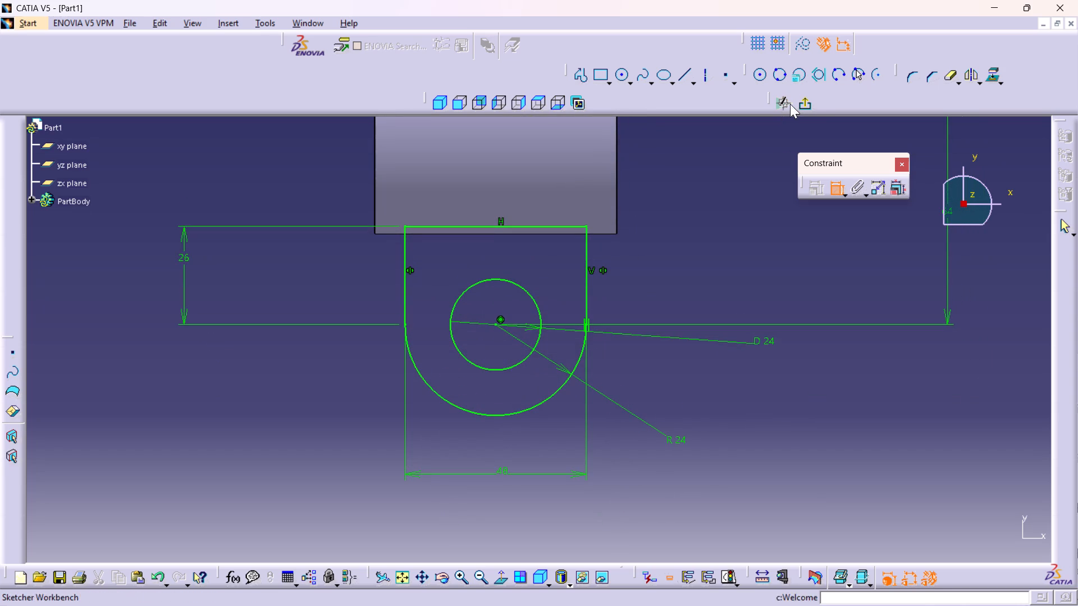
pyautogui.click(811, 105)
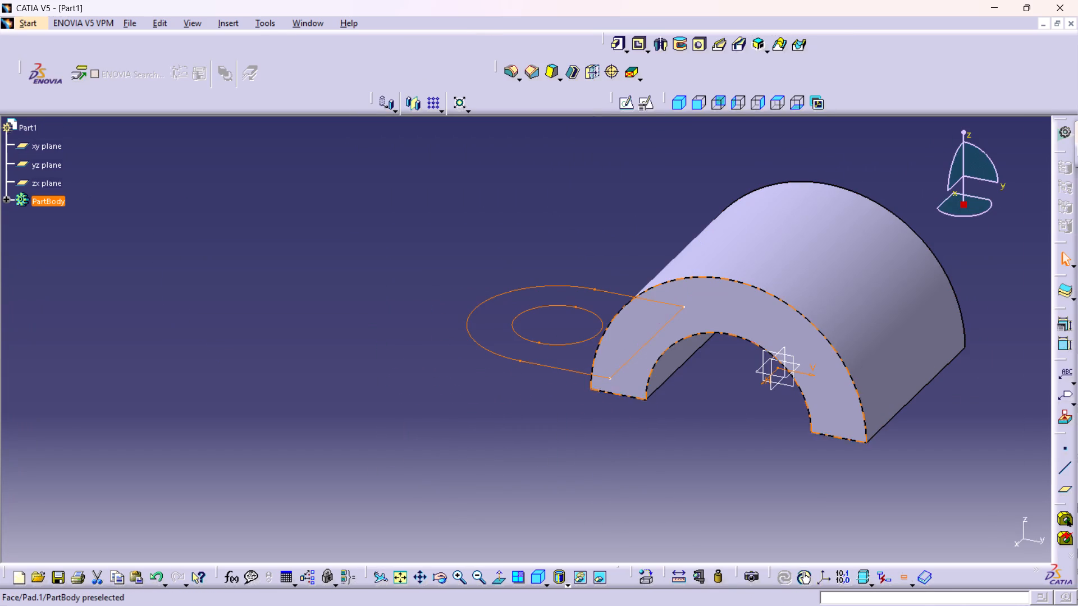
# Extrude the lug sketch as a pad with a length of 16 mm.
pyautogui.click(617, 47)
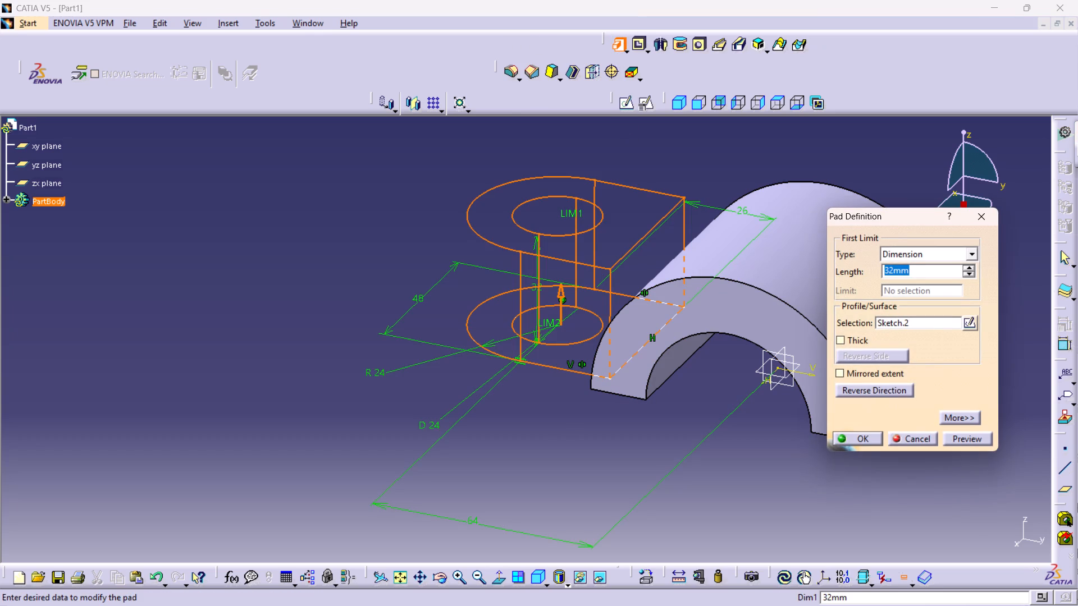
pyautogui.write('16')
pyautogui.press('Return')
pyautogui.click(663, 467)
# Examine the joint between the lug's straight end and the half-ring's curved outer surface up close.
pyautogui.moveTo(682, 456); pyautogui.dragTo(607, 463, button='middle')
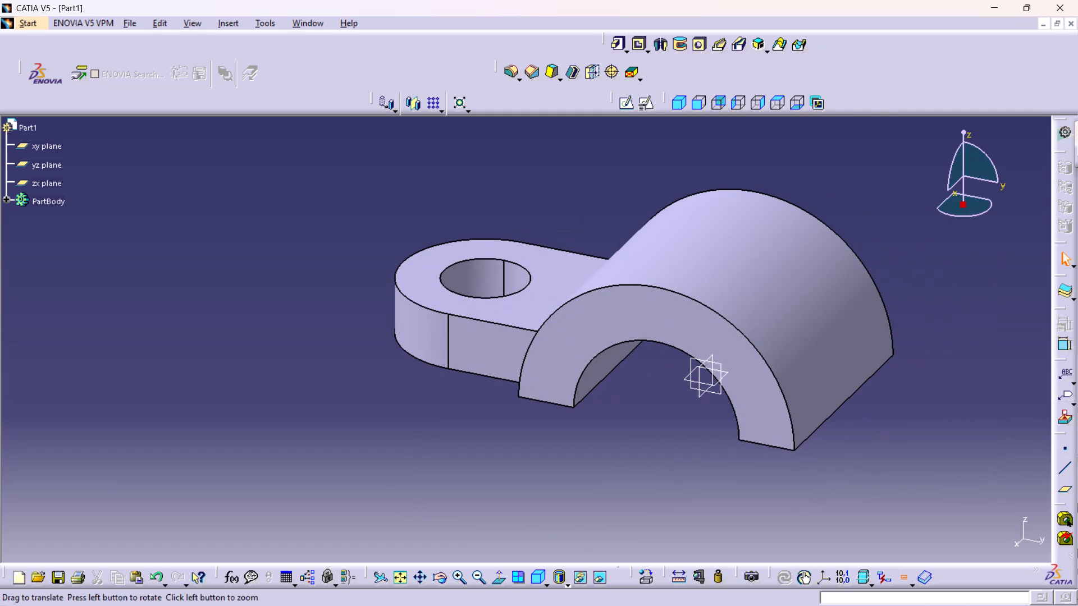
pyautogui.moveTo(607, 463); pyautogui.dragTo(601, 463, button='middle')
pyautogui.keyDown('ctrl'); pyautogui.moveTo(472, 480); pyautogui.dragTo(544, 474, button='middle'); pyautogui.keyUp('ctrl')
pyautogui.keyDown('ctrl'); pyautogui.moveTo(544, 474); pyautogui.dragTo(604, 443, button='middle'); pyautogui.keyUp('ctrl')
pyautogui.keyDown('ctrl'); pyautogui.moveTo(545, 474); pyautogui.dragTo(604, 443, button='right'); pyautogui.keyUp('ctrl')
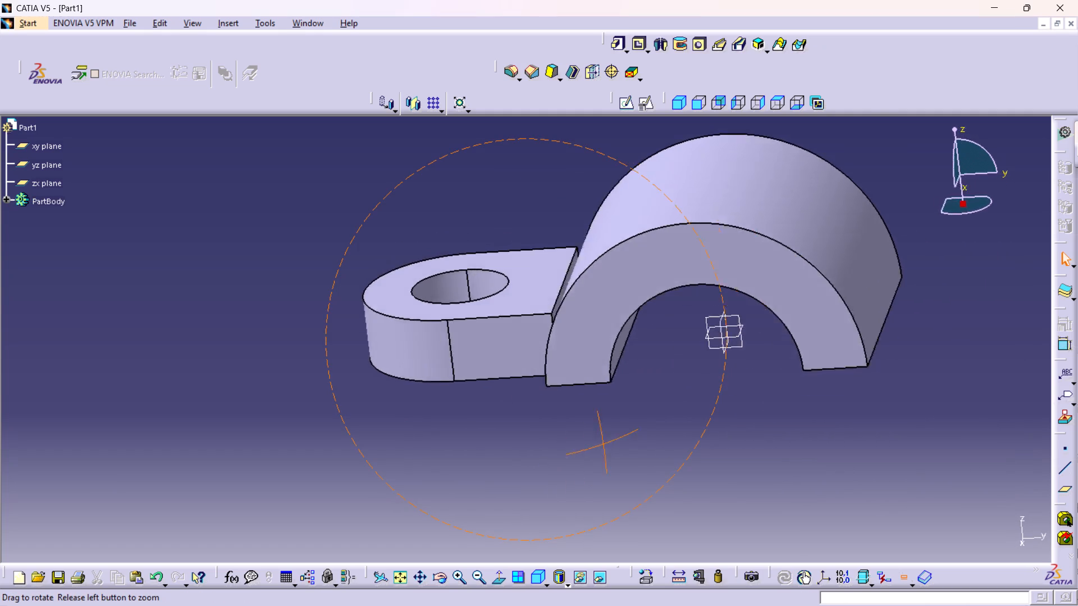
pyautogui.keyDown('ctrl'); pyautogui.moveTo(604, 443); pyautogui.dragTo(622, 458, button='right'); pyautogui.keyUp('ctrl')
pyautogui.keyDown('ctrl'); pyautogui.moveTo(604, 443); pyautogui.dragTo(622, 458, button='middle'); pyautogui.keyUp('ctrl')
pyautogui.keyDown('ctrl'); pyautogui.moveTo(622, 458); pyautogui.dragTo(622, 457, button='right'); pyautogui.keyUp('ctrl')
pyautogui.keyDown('ctrl'); pyautogui.moveTo(504, 336); pyautogui.dragTo(499, 471, button='middle'); pyautogui.keyUp('ctrl')
pyautogui.keyDown('ctrl'); pyautogui.moveTo(505, 342); pyautogui.dragTo(499, 471, button='right'); pyautogui.keyUp('ctrl')
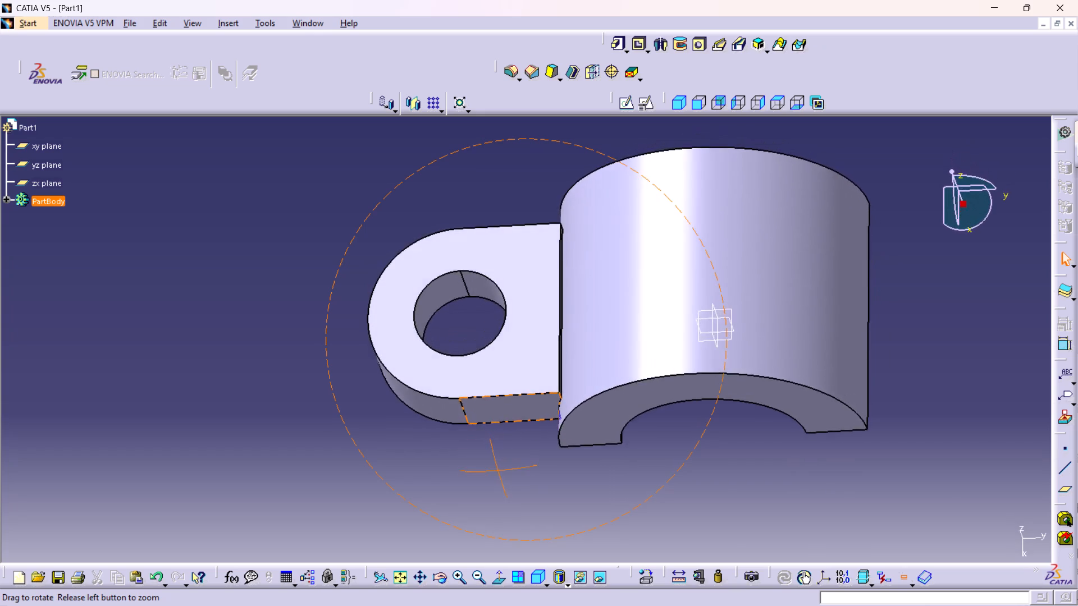
pyautogui.keyDown('ctrl'); pyautogui.moveTo(499, 471); pyautogui.dragTo(436, 398, button='middle'); pyautogui.keyUp('ctrl')
pyautogui.keyDown('ctrl'); pyautogui.moveTo(499, 471); pyautogui.dragTo(436, 398, button='right'); pyautogui.keyUp('ctrl')
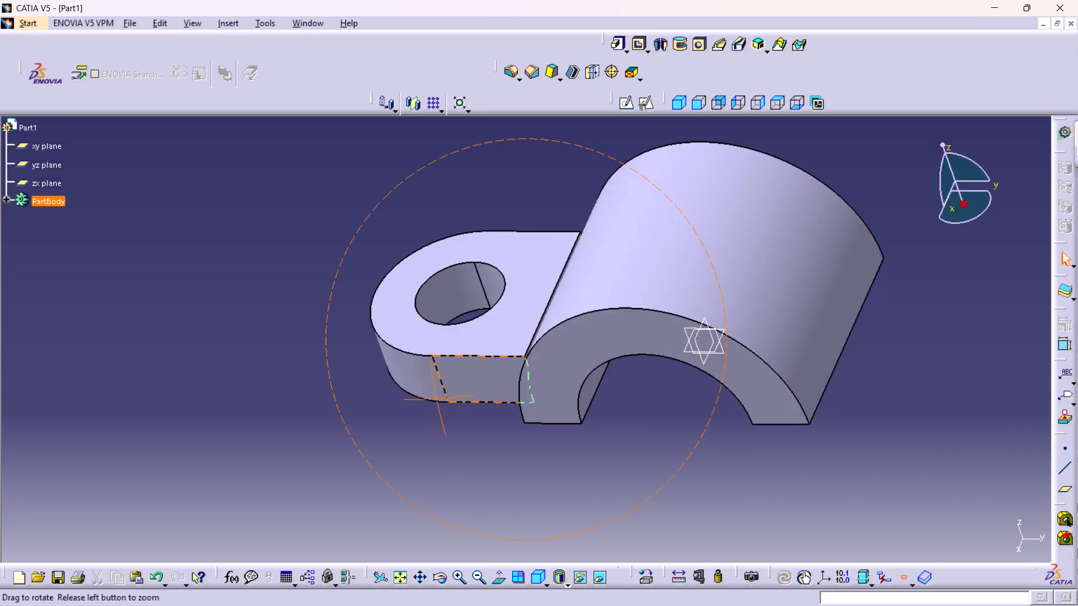
pyautogui.keyDown('ctrl'); pyautogui.moveTo(436, 398); pyautogui.dragTo(471, 408, button='right'); pyautogui.keyUp('ctrl')
pyautogui.keyDown('ctrl'); pyautogui.moveTo(436, 398); pyautogui.dragTo(454, 337, button='middle'); pyautogui.keyUp('ctrl')
pyautogui.keyDown('ctrl'); pyautogui.moveTo(440, 364); pyautogui.dragTo(454, 337, button='right'); pyautogui.keyUp('ctrl')
pyautogui.keyDown('ctrl'); pyautogui.moveTo(517, 297); pyautogui.dragTo(477, 241, button='middle'); pyautogui.keyUp('ctrl')
pyautogui.keyDown('ctrl'); pyautogui.rightClick(517, 297); pyautogui.keyUp('ctrl')
pyautogui.keyDown('ctrl'); pyautogui.moveTo(535, 263); pyautogui.dragTo(508, 307, button='middle'); pyautogui.keyUp('ctrl')
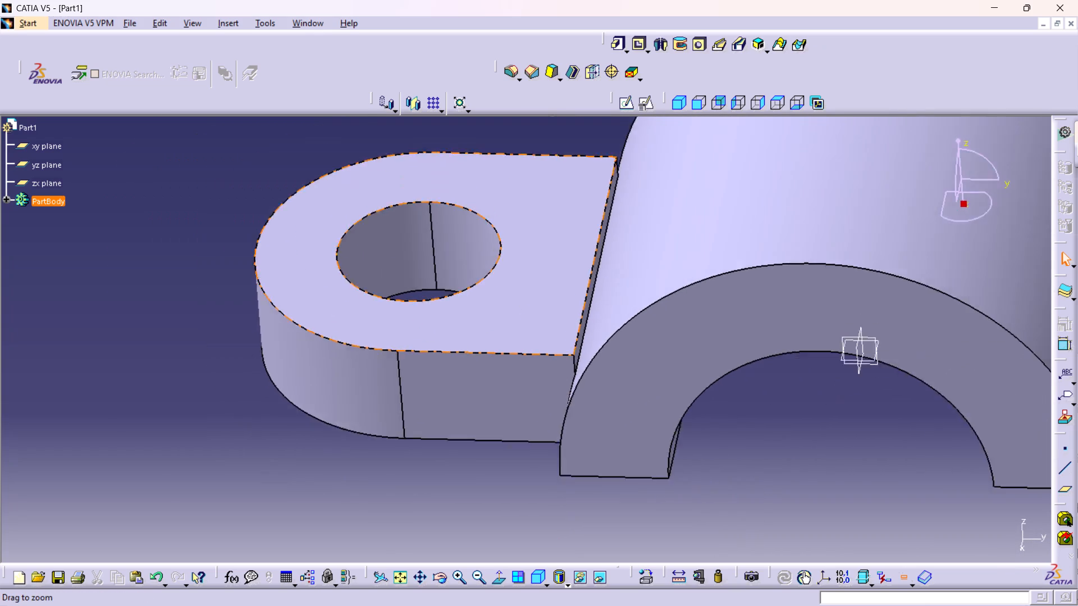
pyautogui.keyDown('ctrl'); pyautogui.moveTo(508, 307); pyautogui.dragTo(495, 348, button='middle'); pyautogui.keyUp('ctrl')
pyautogui.click(509, 472)
pyautogui.moveTo(526, 260); pyautogui.dragTo(494, 204, button='middle')
pyautogui.rightClick(526, 260)
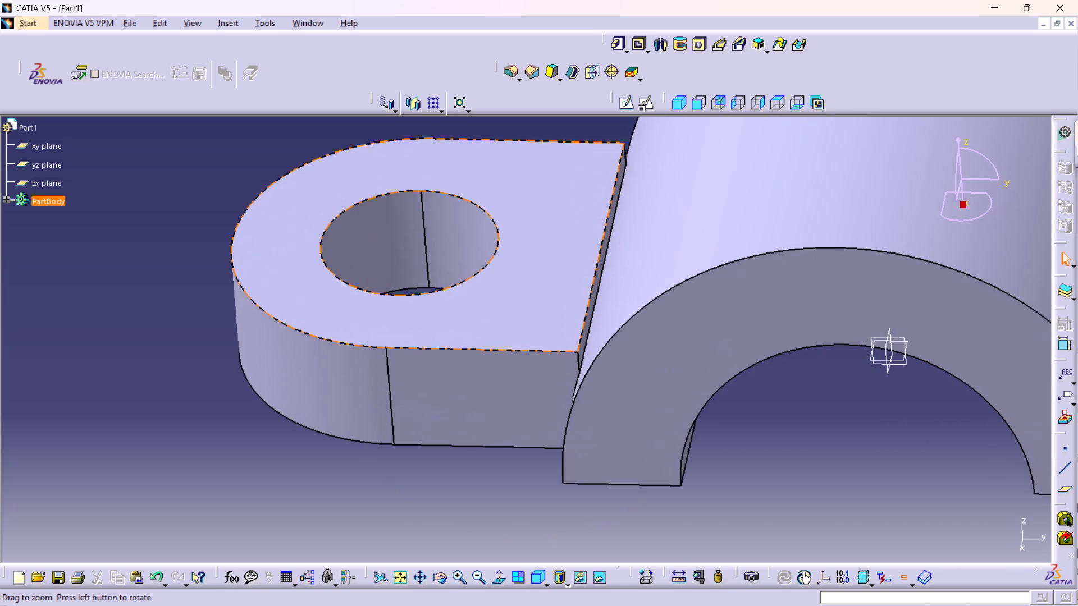
pyautogui.moveTo(494, 204); pyautogui.dragTo(492, 200, button='middle')
pyautogui.moveTo(536, 273); pyautogui.dragTo(523, 397, button='middle')
pyautogui.moveTo(518, 355); pyautogui.dragTo(465, 268, button='middle')
pyautogui.rightClick(518, 355)
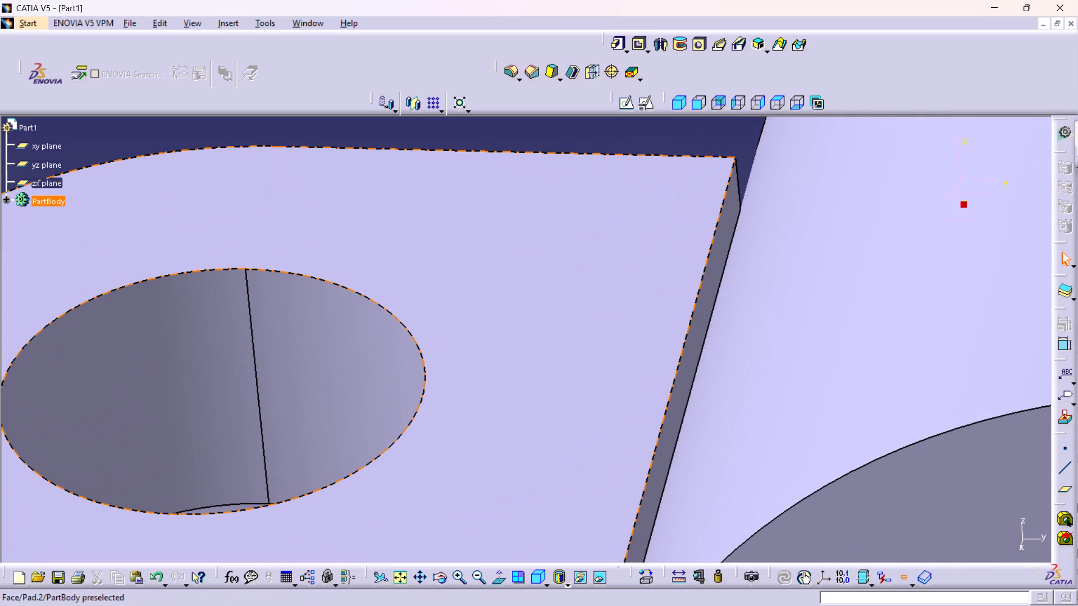
# Expand the PartBody in the specification tree down to its pads and sketches.
pyautogui.click(6, 198)
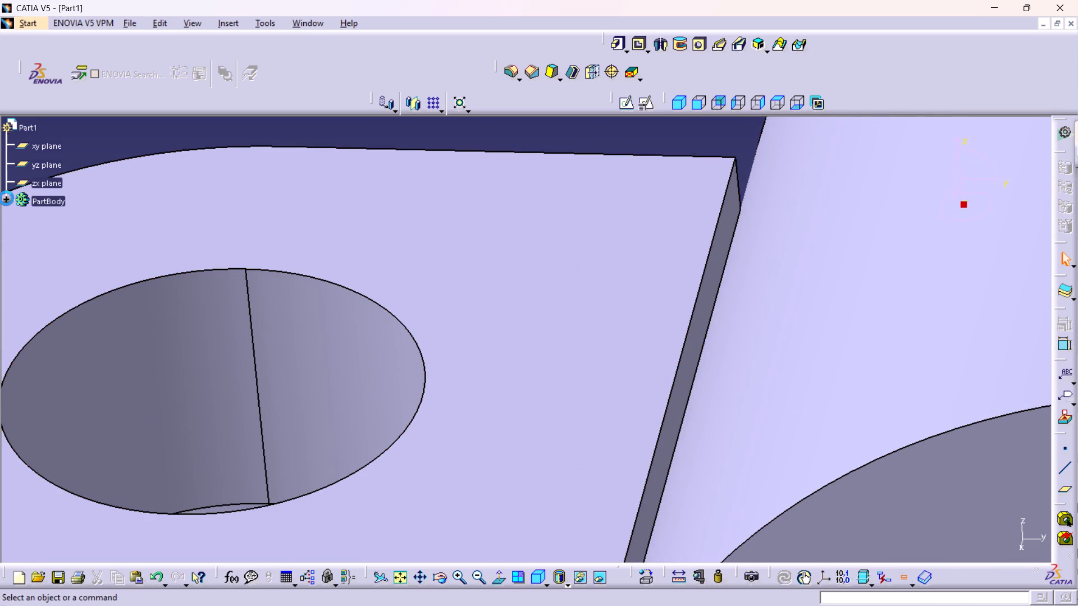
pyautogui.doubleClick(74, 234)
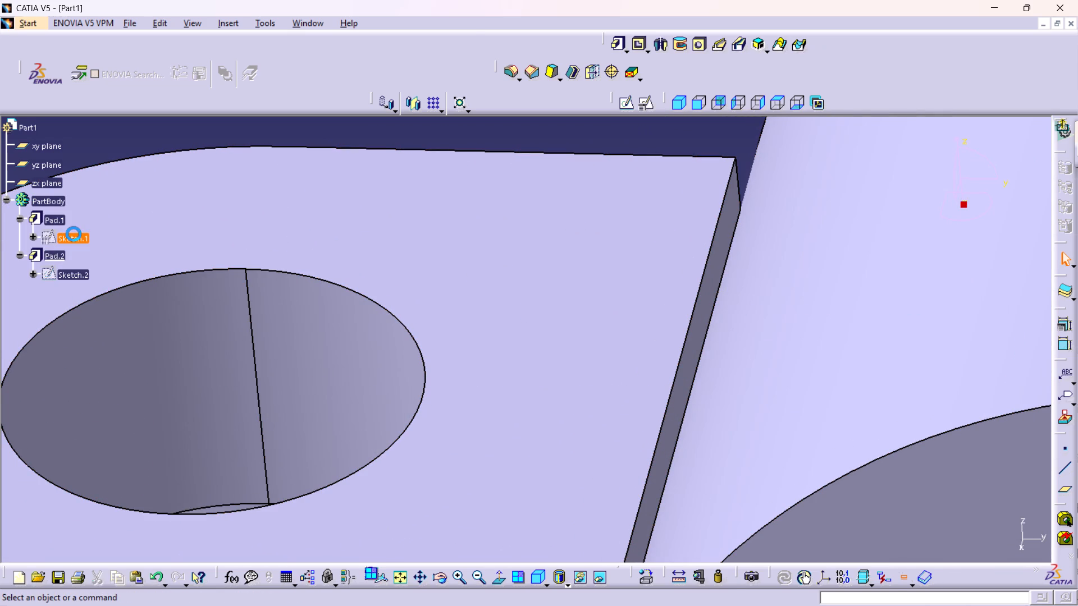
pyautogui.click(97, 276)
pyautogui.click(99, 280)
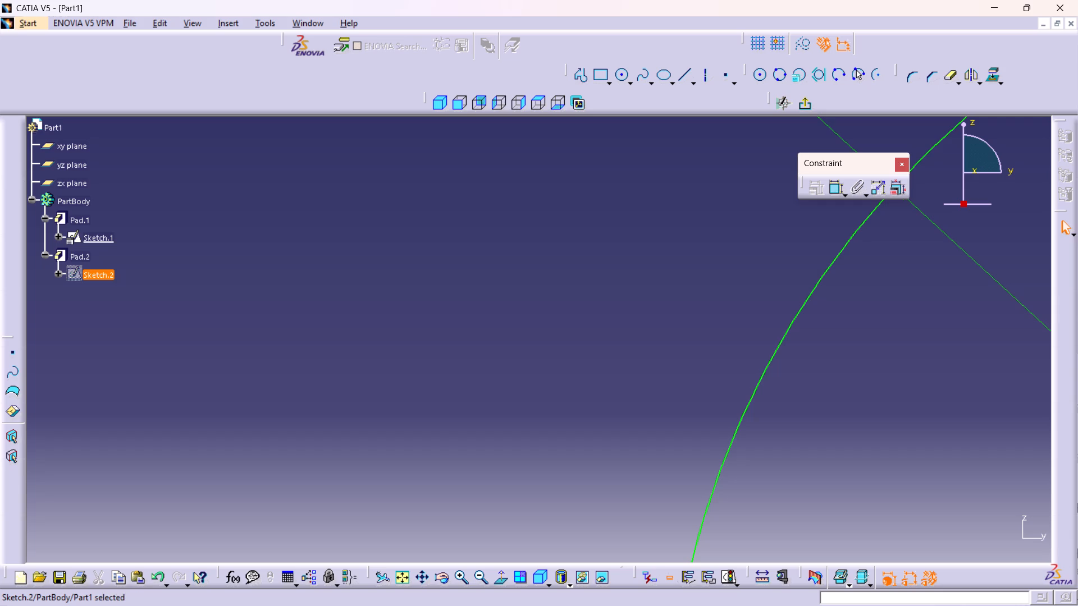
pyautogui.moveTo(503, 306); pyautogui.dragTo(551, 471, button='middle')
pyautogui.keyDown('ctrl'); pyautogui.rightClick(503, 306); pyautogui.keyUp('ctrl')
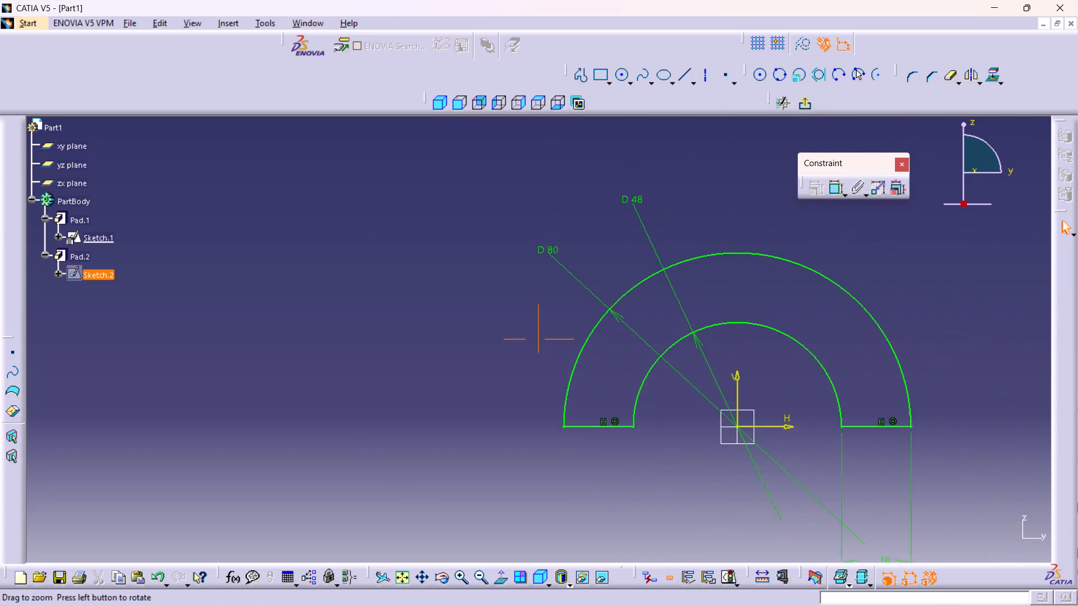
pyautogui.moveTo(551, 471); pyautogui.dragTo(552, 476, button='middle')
# Open the lug's Sketch.2, set the left straight side's length to 27 mm, and exit the sketch.
pyautogui.doubleClick(101, 274)
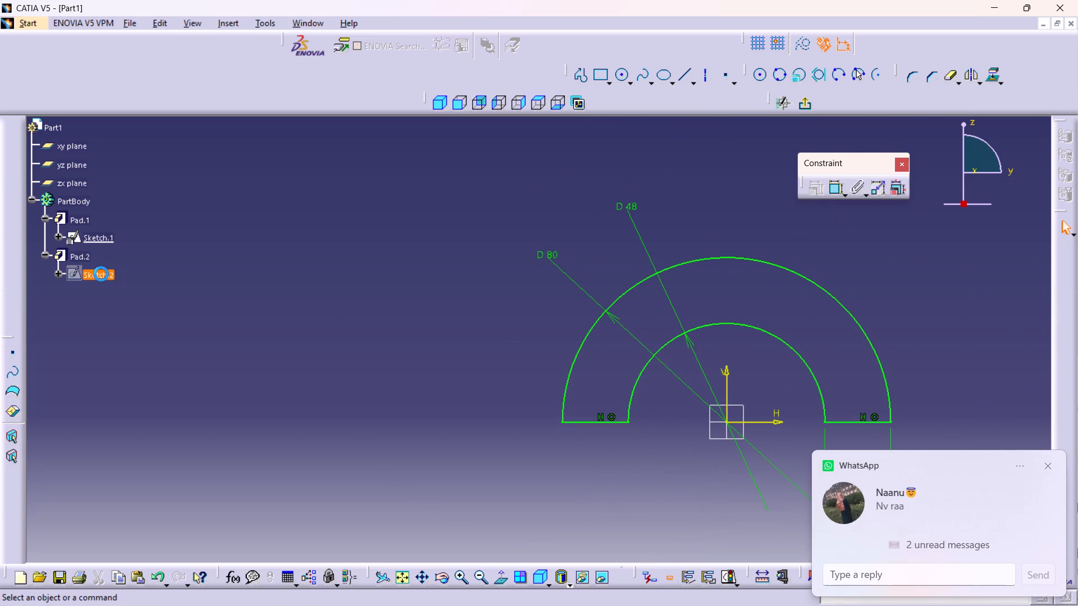
pyautogui.moveTo(587, 377); pyautogui.dragTo(578, 359, button='middle')
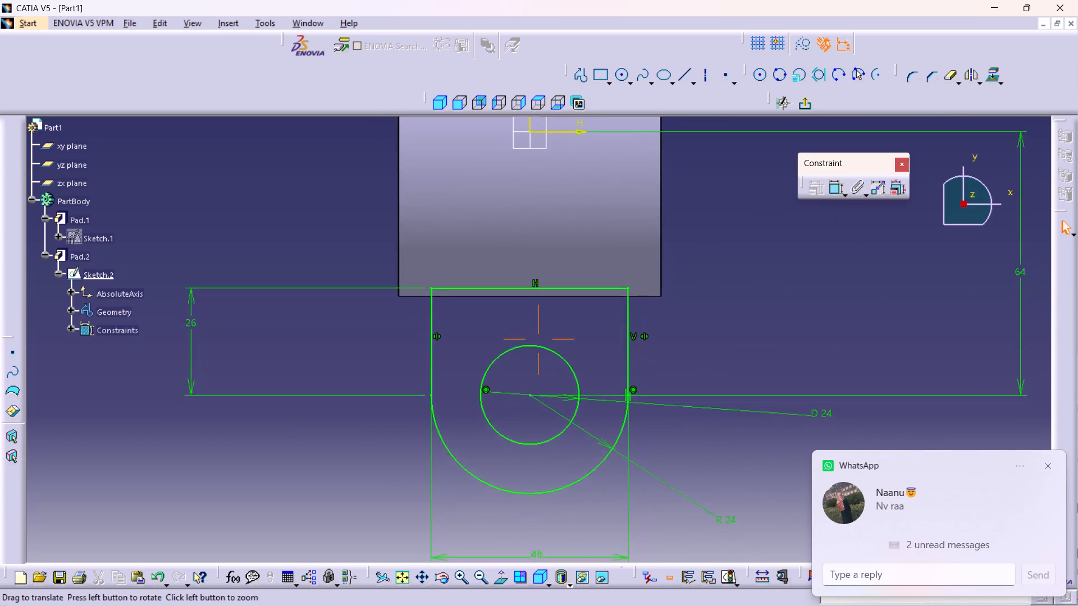
pyautogui.moveTo(578, 359); pyautogui.dragTo(579, 381, button='middle')
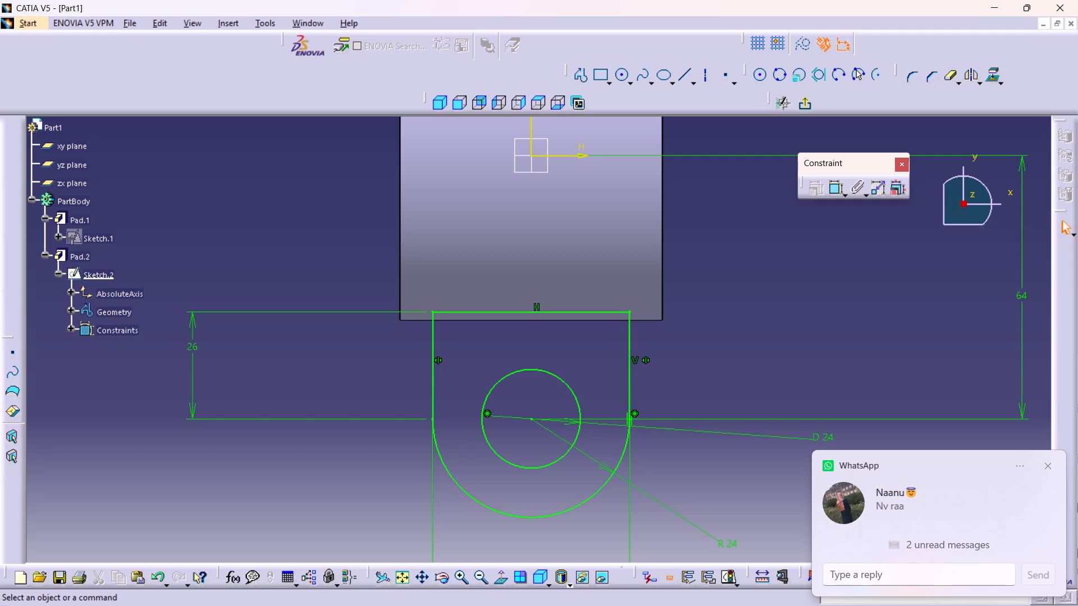
pyautogui.doubleClick(190, 349)
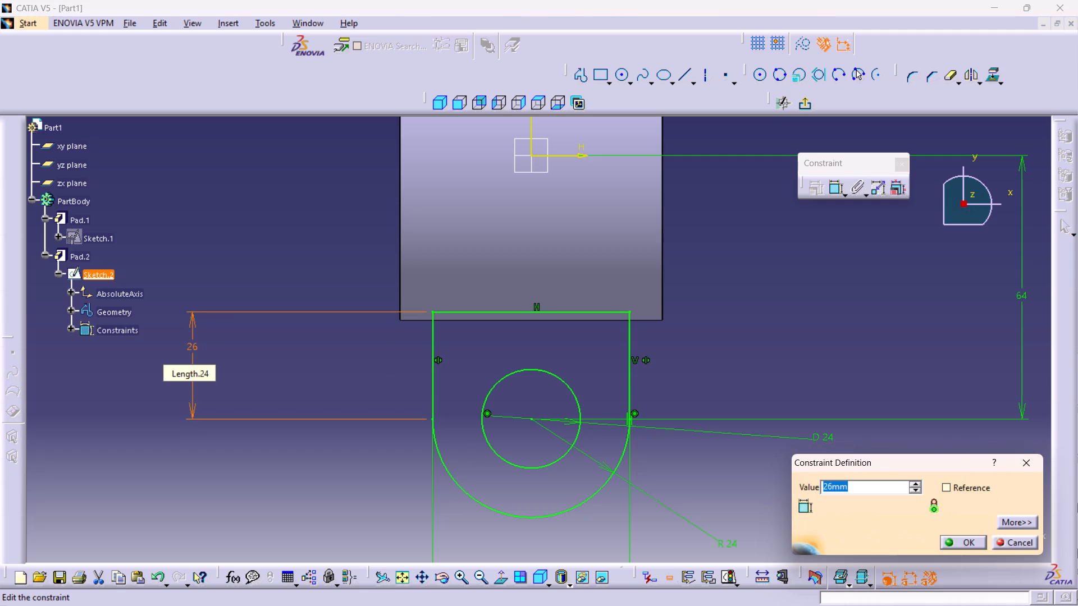
pyautogui.write('27')
pyautogui.press('Return')
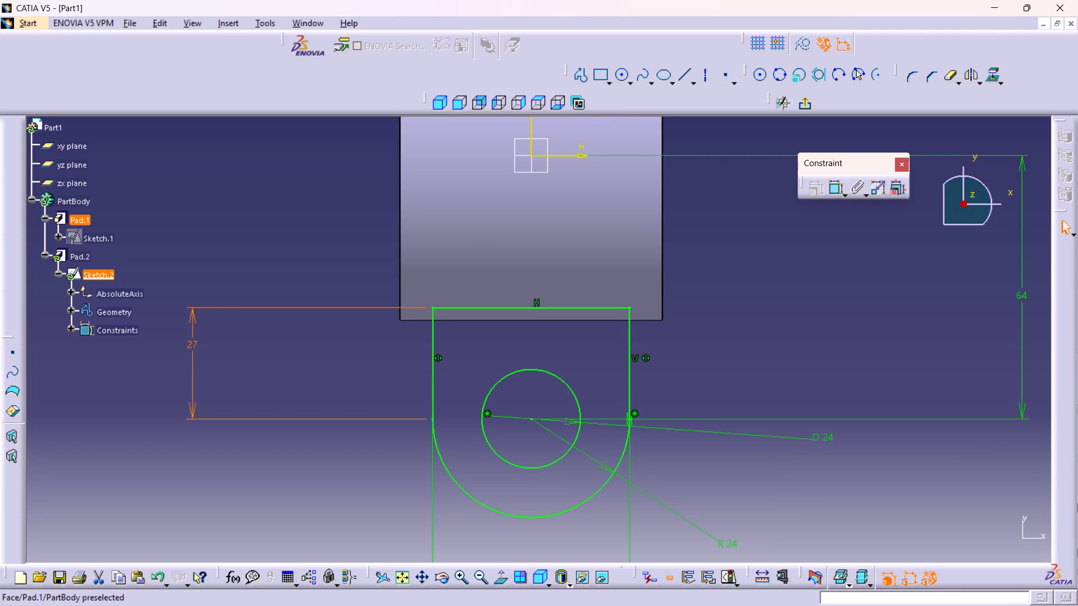
pyautogui.click(806, 106)
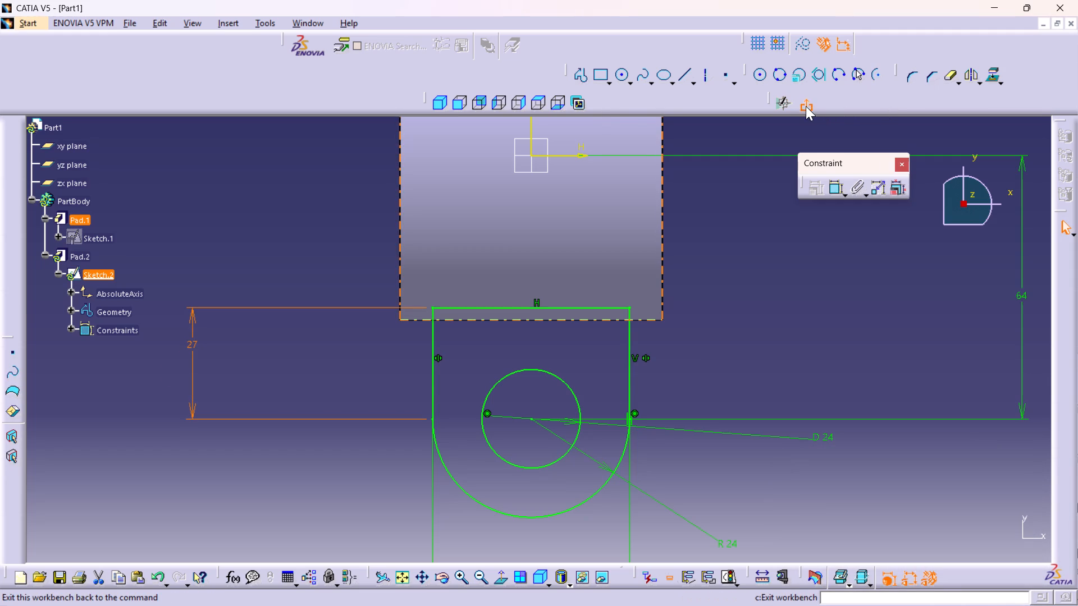
# Examine the joint between the edited lug and the half-ring's outer surface from several angles.
pyautogui.moveTo(677, 304); pyautogui.dragTo(648, 468, button='middle')
pyautogui.moveTo(675, 304); pyautogui.dragTo(650, 470, button='right')
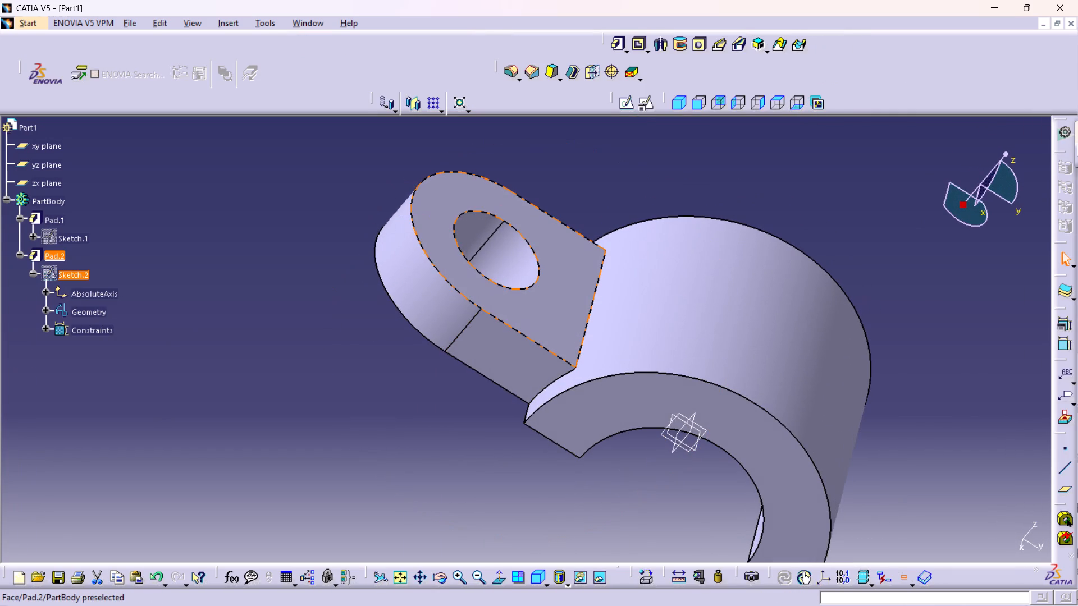
pyautogui.moveTo(518, 293); pyautogui.dragTo(435, 314, button='middle')
pyautogui.scroll(1, 435, 314)
pyautogui.moveTo(841, 388); pyautogui.dragTo(828, 337, button='right')
pyautogui.moveTo(841, 388); pyautogui.dragTo(828, 337, button='middle')
pyautogui.moveTo(792, 443); pyautogui.dragTo(768, 342, button='middle')
pyautogui.moveTo(792, 443); pyautogui.dragTo(768, 342, button='right')
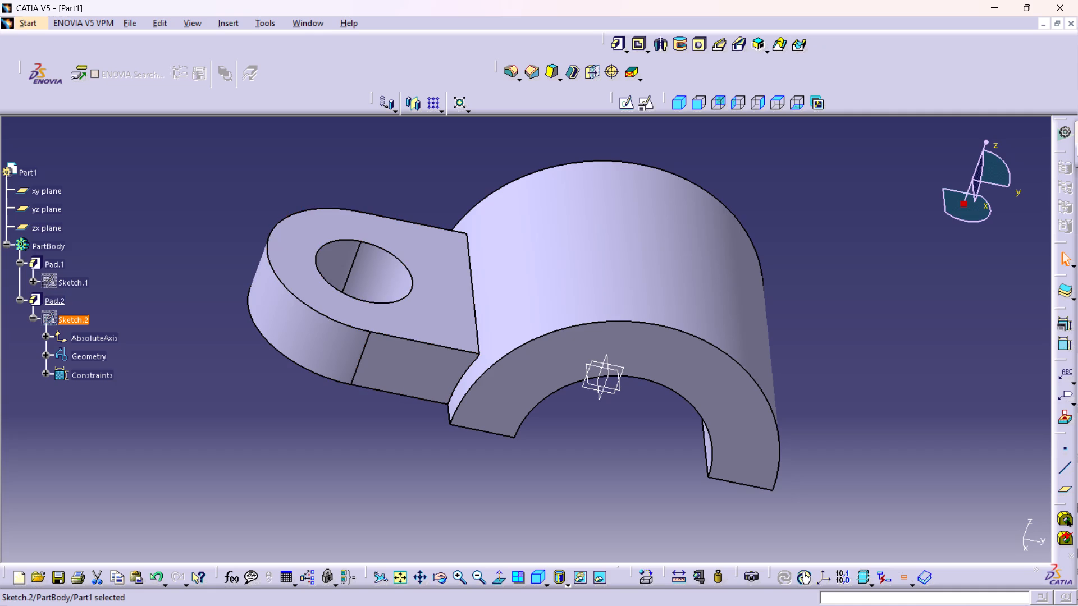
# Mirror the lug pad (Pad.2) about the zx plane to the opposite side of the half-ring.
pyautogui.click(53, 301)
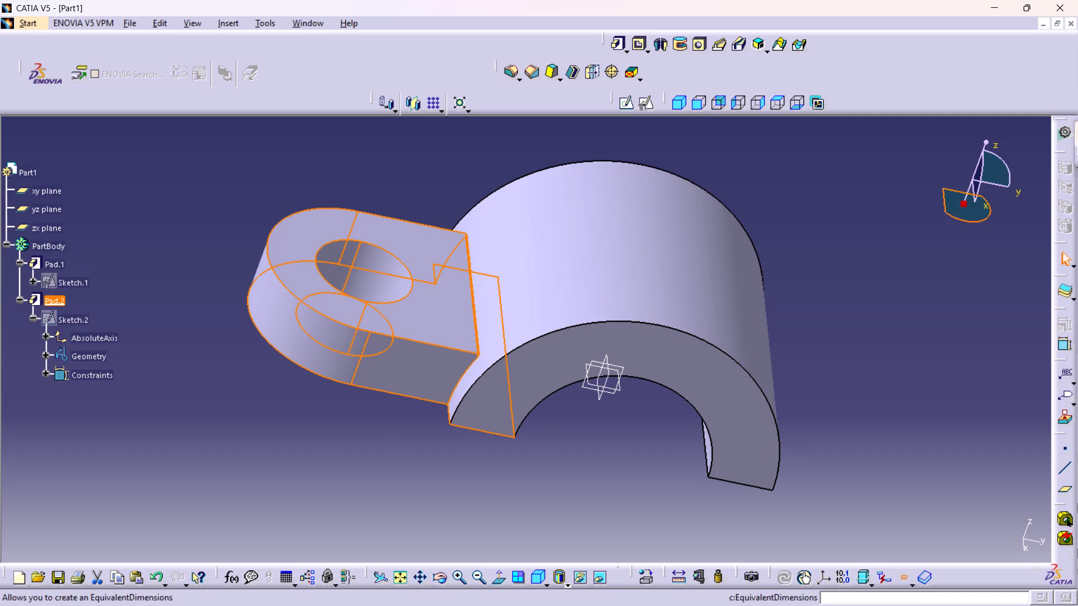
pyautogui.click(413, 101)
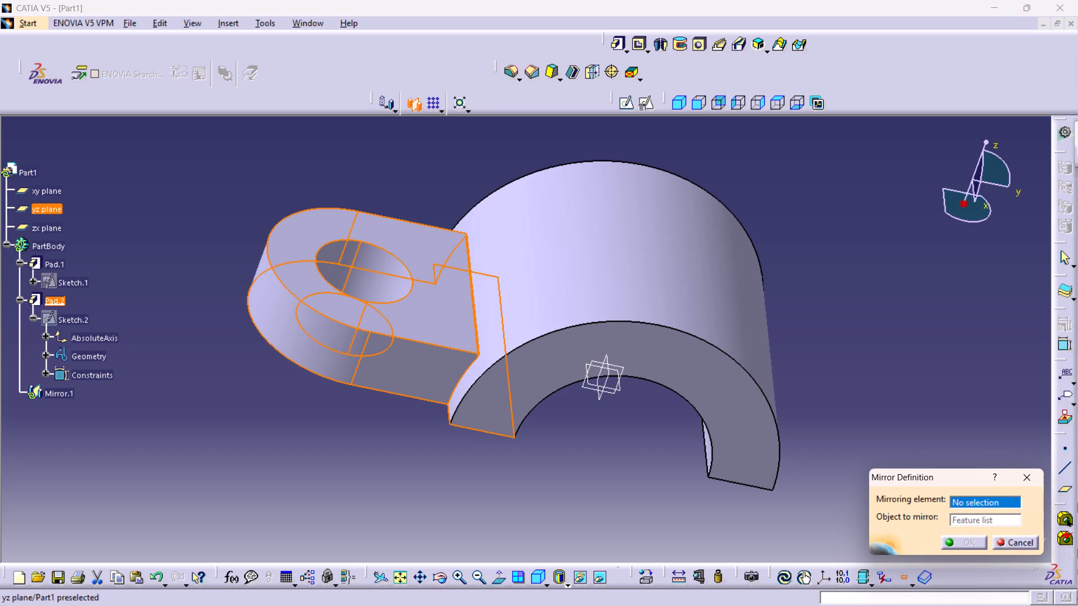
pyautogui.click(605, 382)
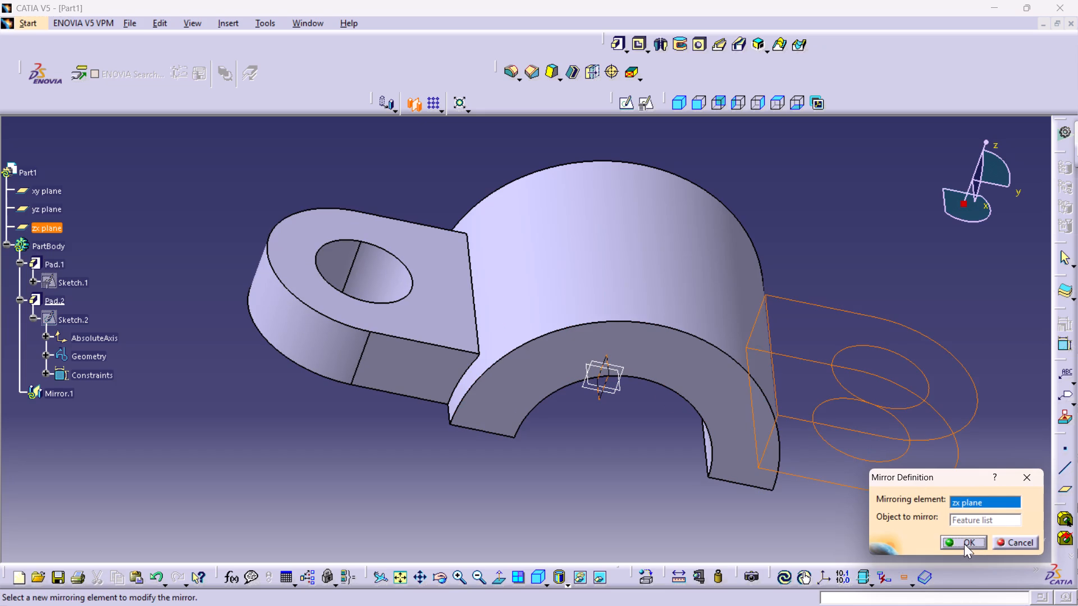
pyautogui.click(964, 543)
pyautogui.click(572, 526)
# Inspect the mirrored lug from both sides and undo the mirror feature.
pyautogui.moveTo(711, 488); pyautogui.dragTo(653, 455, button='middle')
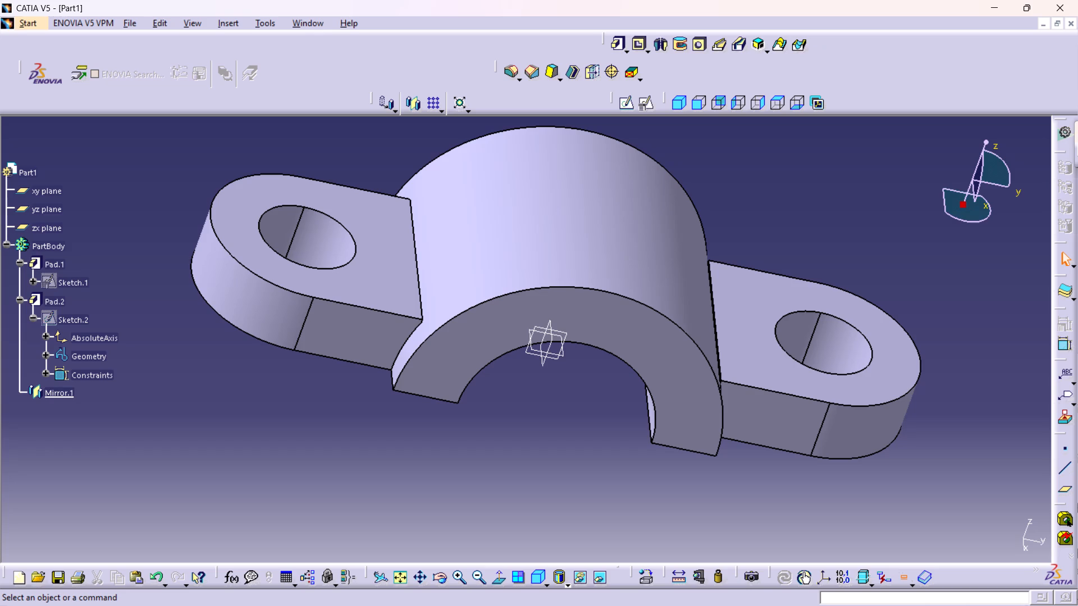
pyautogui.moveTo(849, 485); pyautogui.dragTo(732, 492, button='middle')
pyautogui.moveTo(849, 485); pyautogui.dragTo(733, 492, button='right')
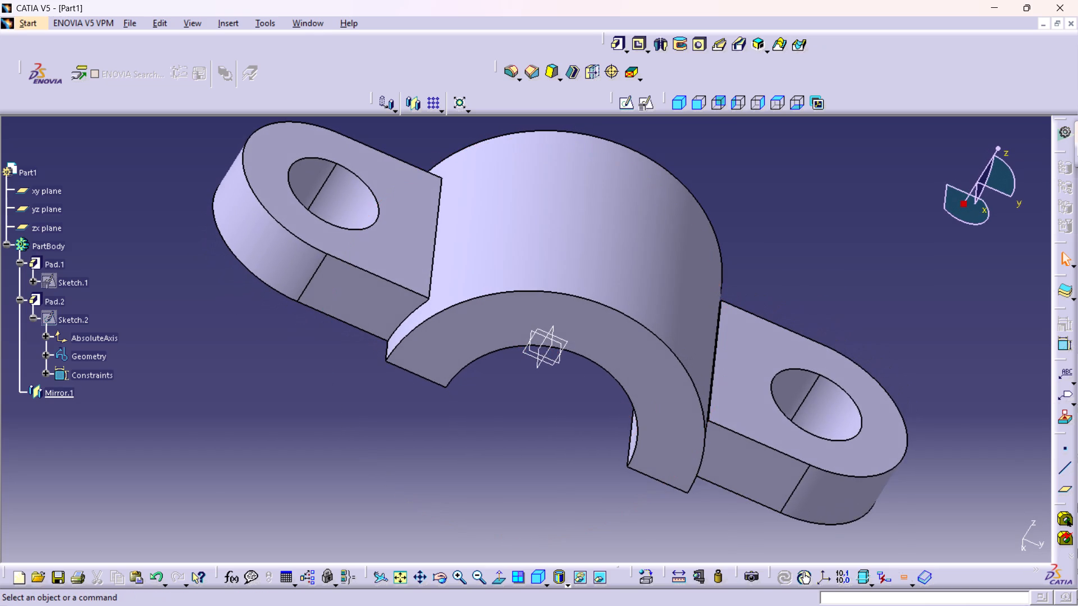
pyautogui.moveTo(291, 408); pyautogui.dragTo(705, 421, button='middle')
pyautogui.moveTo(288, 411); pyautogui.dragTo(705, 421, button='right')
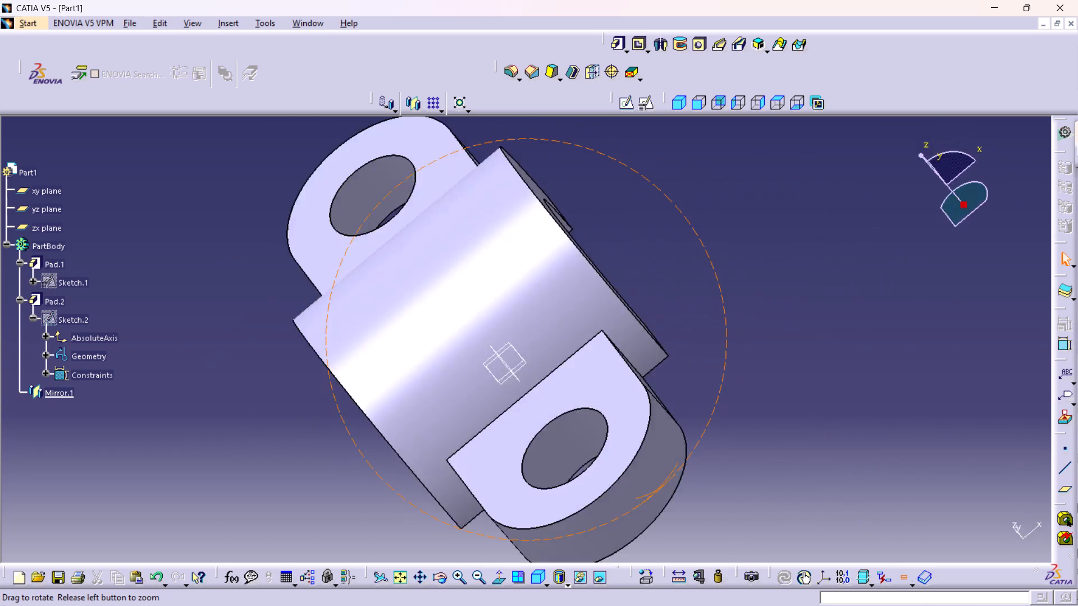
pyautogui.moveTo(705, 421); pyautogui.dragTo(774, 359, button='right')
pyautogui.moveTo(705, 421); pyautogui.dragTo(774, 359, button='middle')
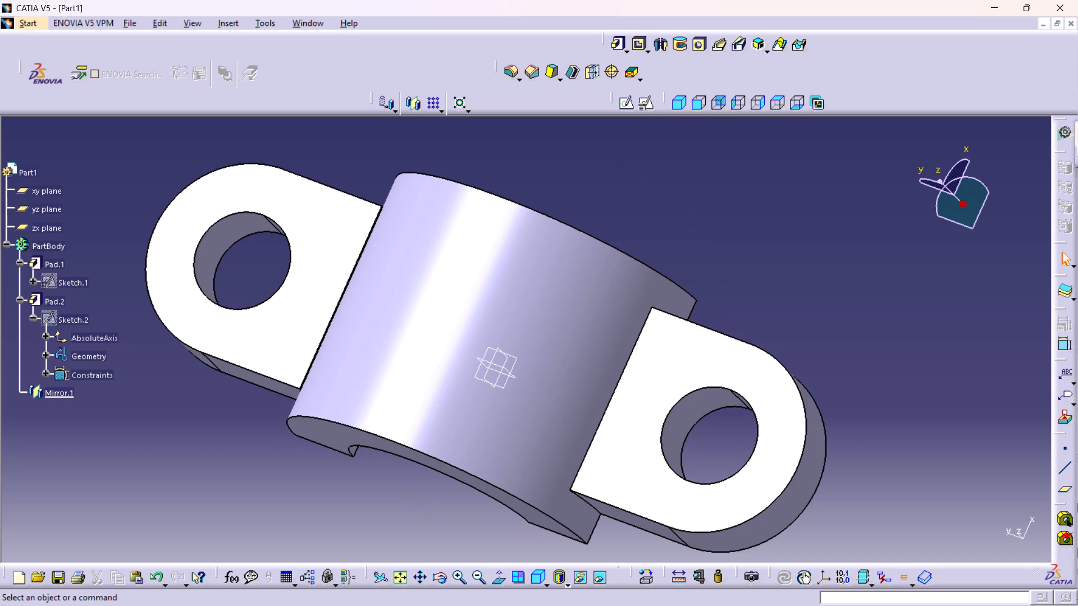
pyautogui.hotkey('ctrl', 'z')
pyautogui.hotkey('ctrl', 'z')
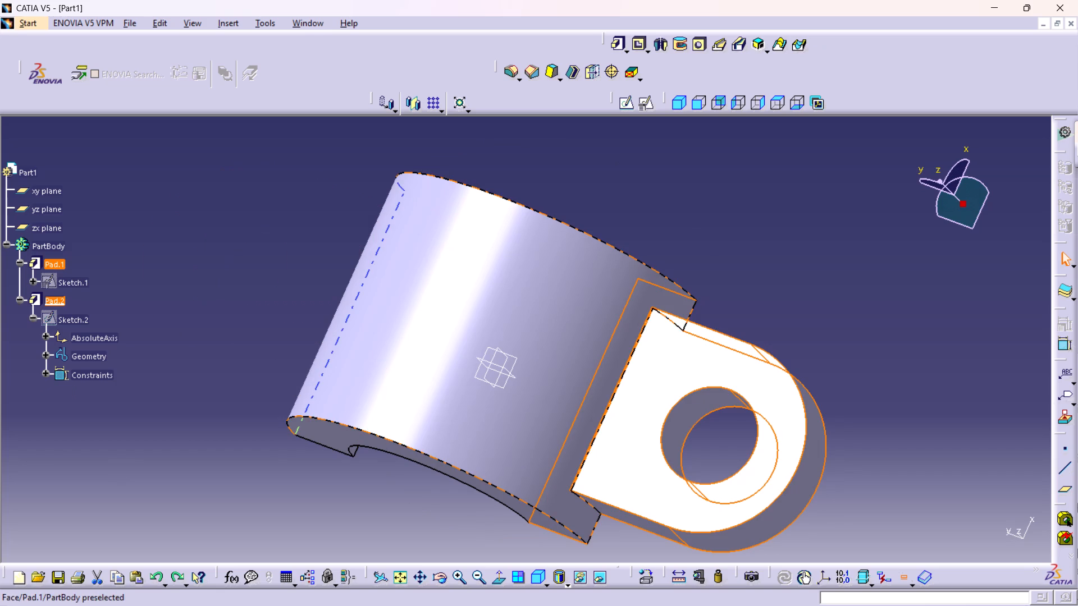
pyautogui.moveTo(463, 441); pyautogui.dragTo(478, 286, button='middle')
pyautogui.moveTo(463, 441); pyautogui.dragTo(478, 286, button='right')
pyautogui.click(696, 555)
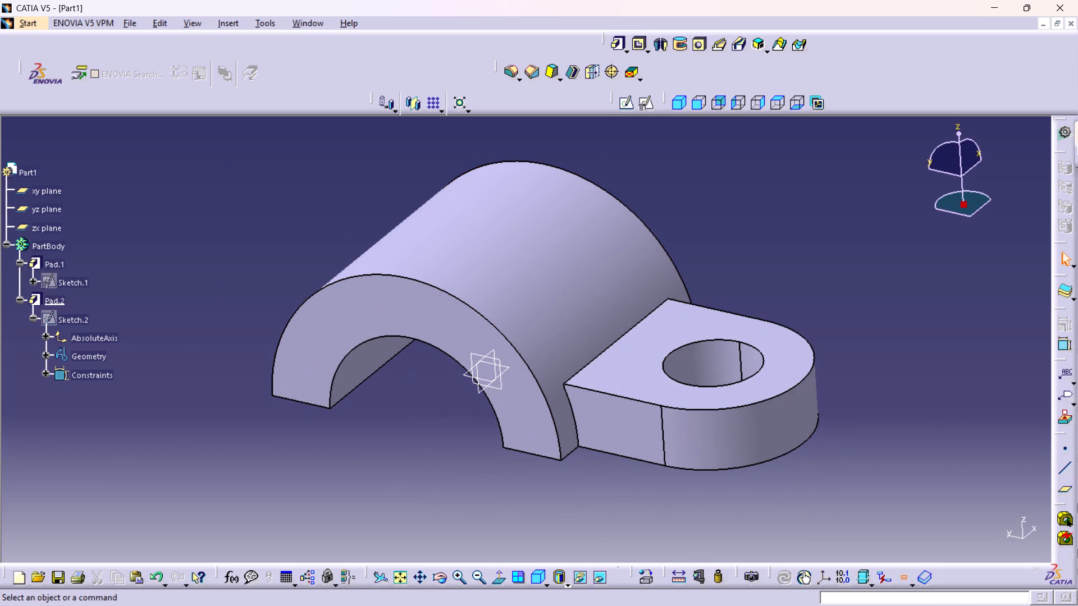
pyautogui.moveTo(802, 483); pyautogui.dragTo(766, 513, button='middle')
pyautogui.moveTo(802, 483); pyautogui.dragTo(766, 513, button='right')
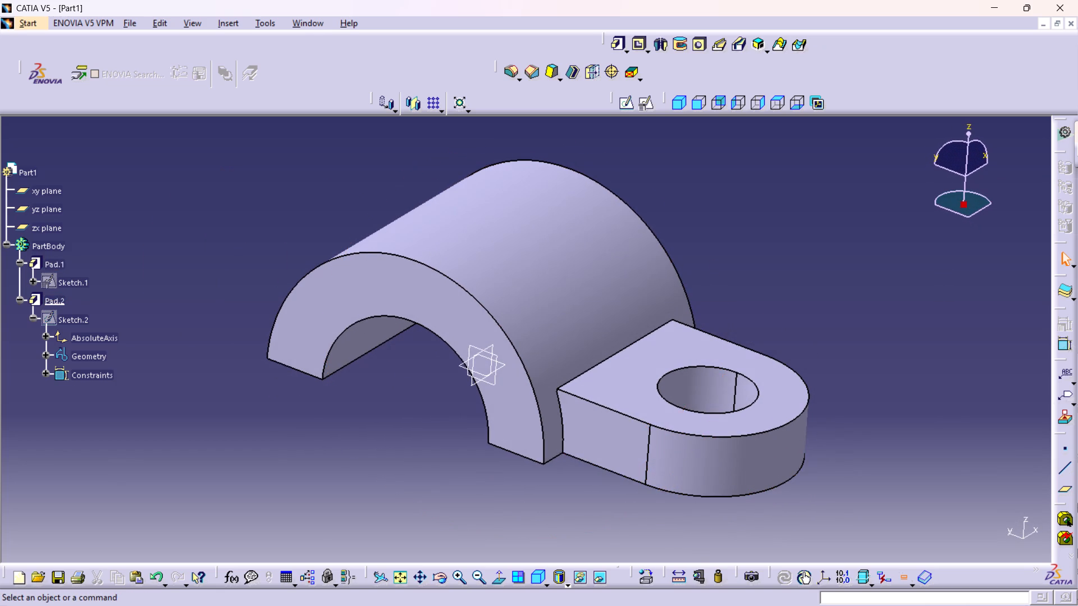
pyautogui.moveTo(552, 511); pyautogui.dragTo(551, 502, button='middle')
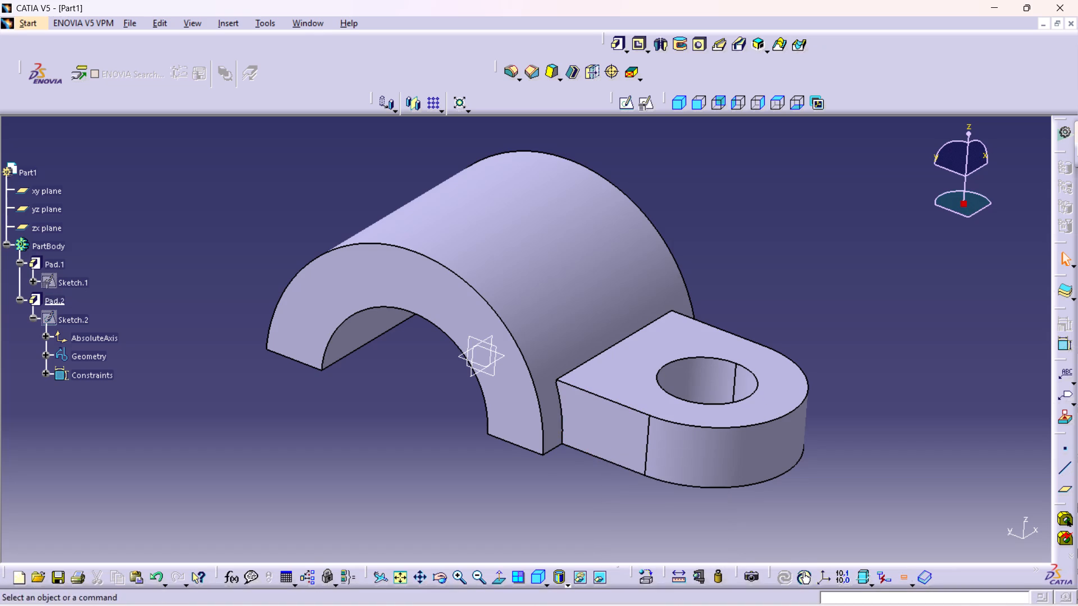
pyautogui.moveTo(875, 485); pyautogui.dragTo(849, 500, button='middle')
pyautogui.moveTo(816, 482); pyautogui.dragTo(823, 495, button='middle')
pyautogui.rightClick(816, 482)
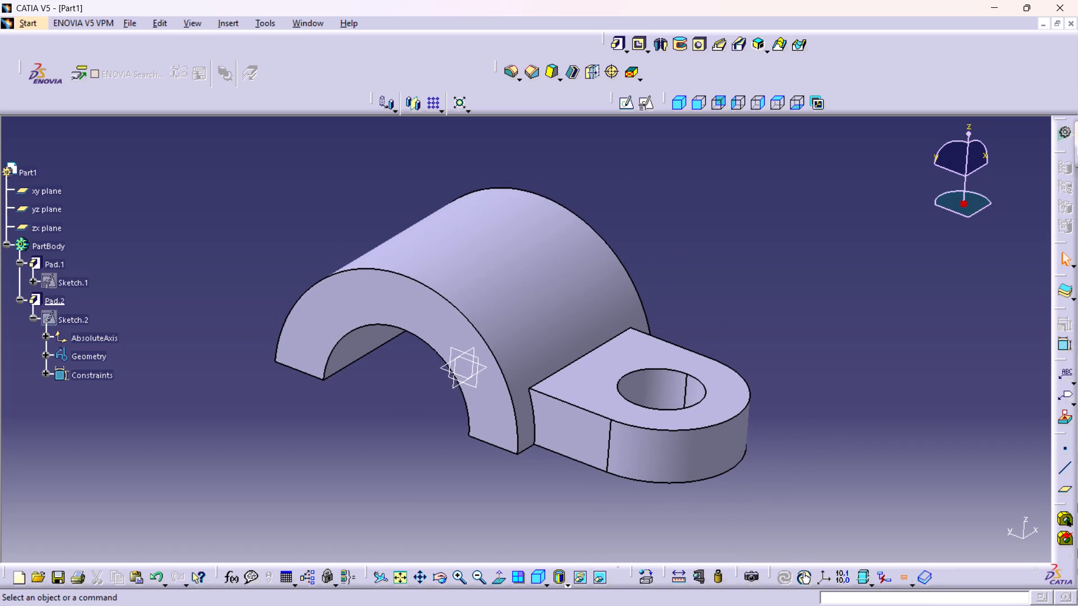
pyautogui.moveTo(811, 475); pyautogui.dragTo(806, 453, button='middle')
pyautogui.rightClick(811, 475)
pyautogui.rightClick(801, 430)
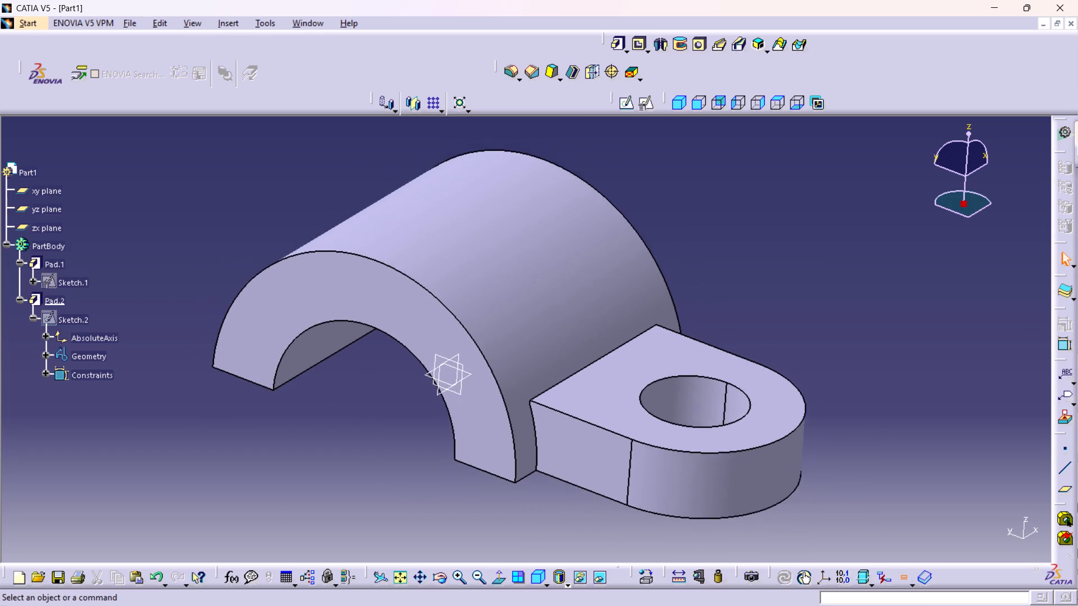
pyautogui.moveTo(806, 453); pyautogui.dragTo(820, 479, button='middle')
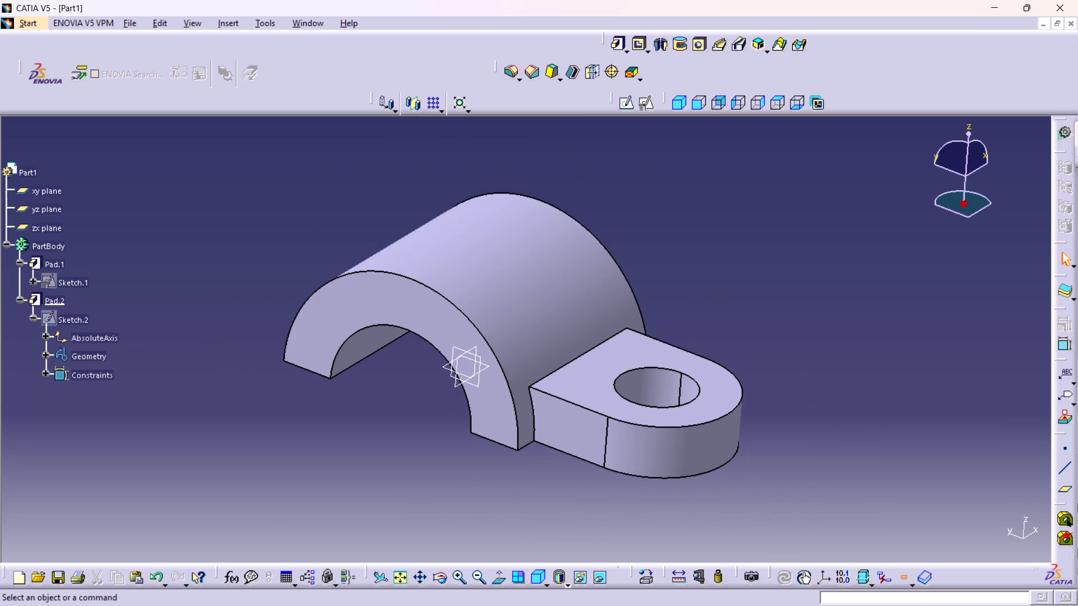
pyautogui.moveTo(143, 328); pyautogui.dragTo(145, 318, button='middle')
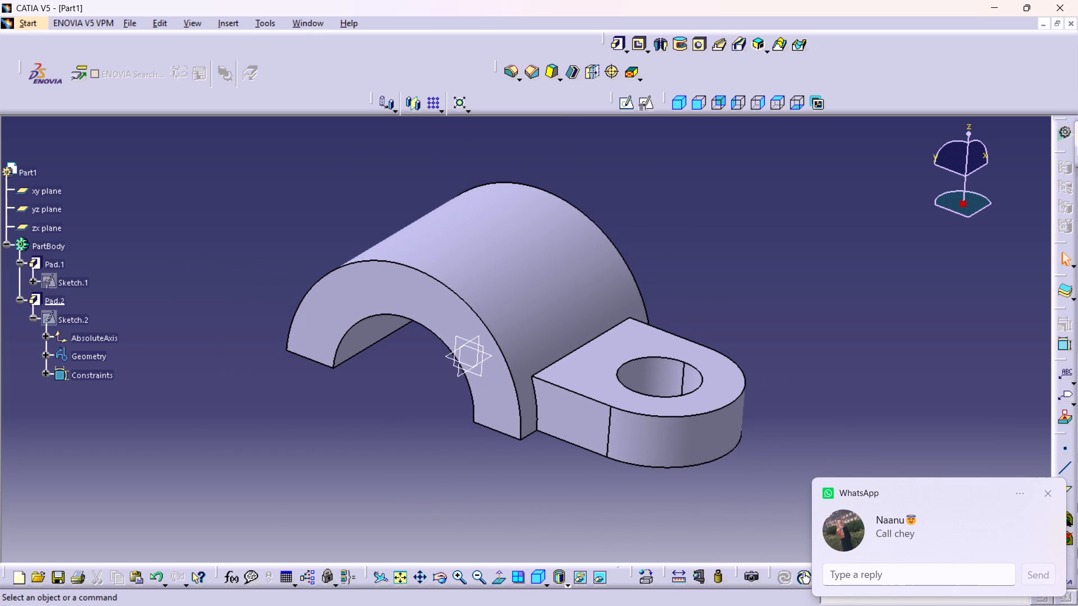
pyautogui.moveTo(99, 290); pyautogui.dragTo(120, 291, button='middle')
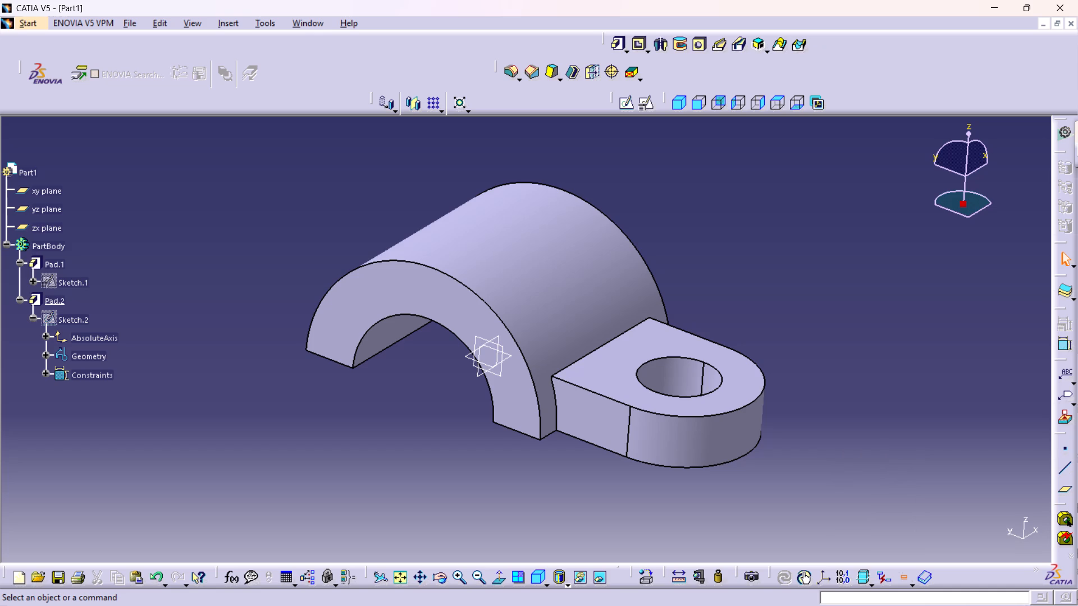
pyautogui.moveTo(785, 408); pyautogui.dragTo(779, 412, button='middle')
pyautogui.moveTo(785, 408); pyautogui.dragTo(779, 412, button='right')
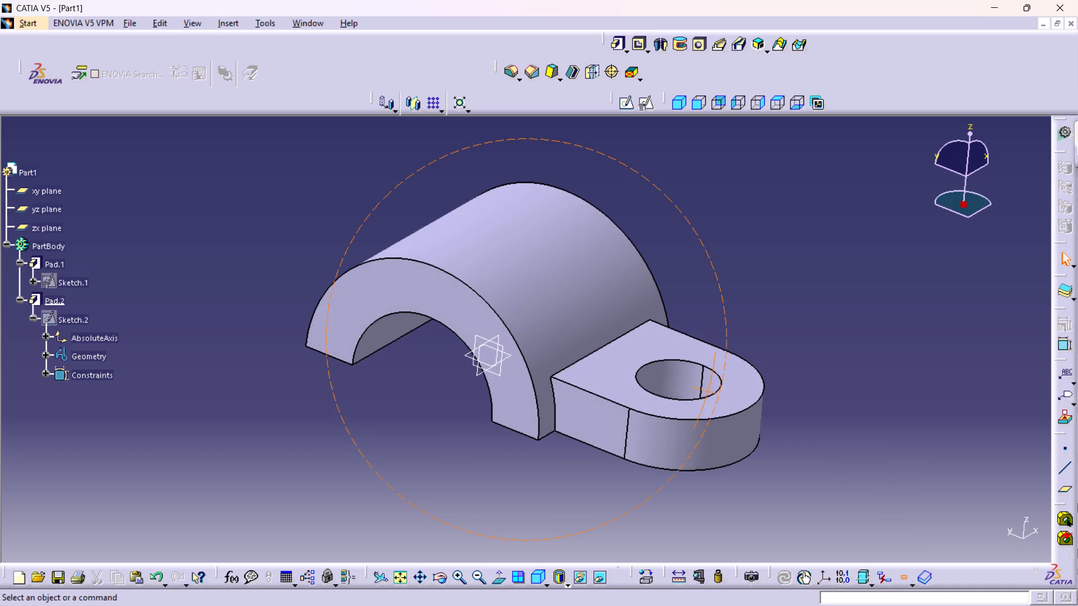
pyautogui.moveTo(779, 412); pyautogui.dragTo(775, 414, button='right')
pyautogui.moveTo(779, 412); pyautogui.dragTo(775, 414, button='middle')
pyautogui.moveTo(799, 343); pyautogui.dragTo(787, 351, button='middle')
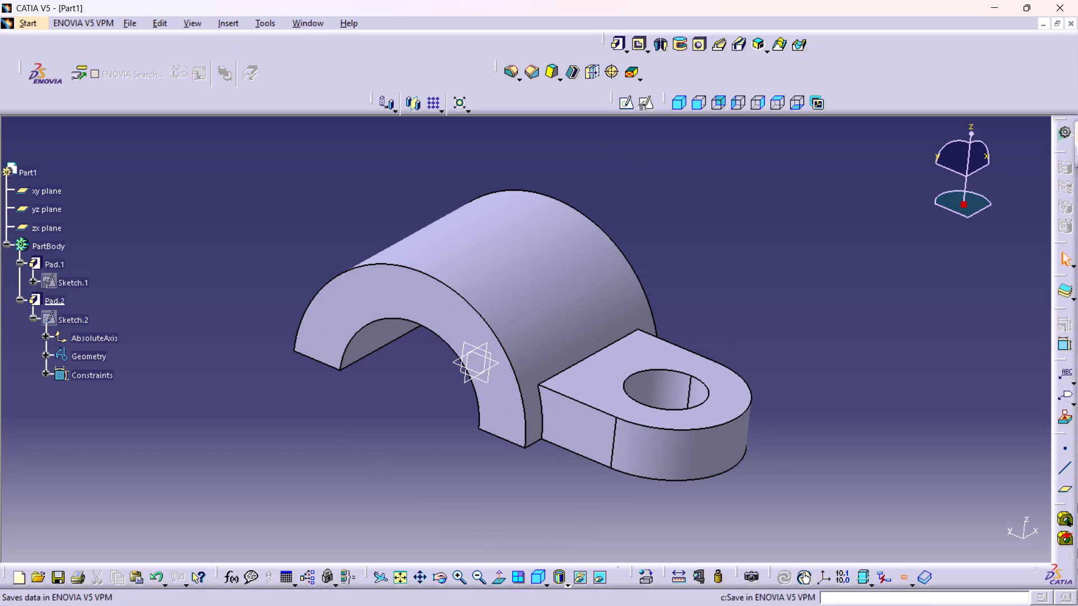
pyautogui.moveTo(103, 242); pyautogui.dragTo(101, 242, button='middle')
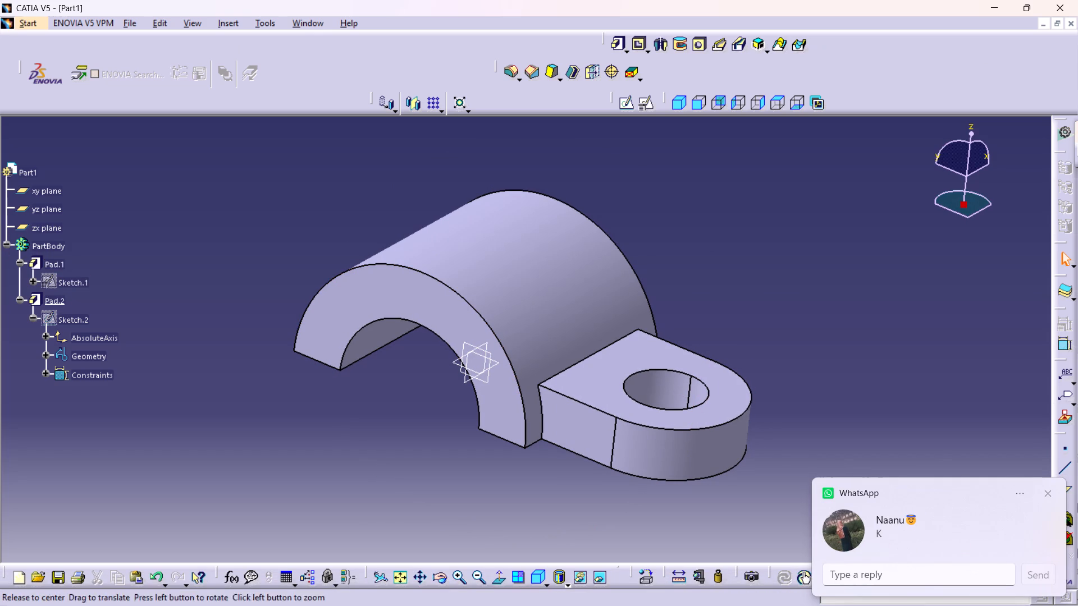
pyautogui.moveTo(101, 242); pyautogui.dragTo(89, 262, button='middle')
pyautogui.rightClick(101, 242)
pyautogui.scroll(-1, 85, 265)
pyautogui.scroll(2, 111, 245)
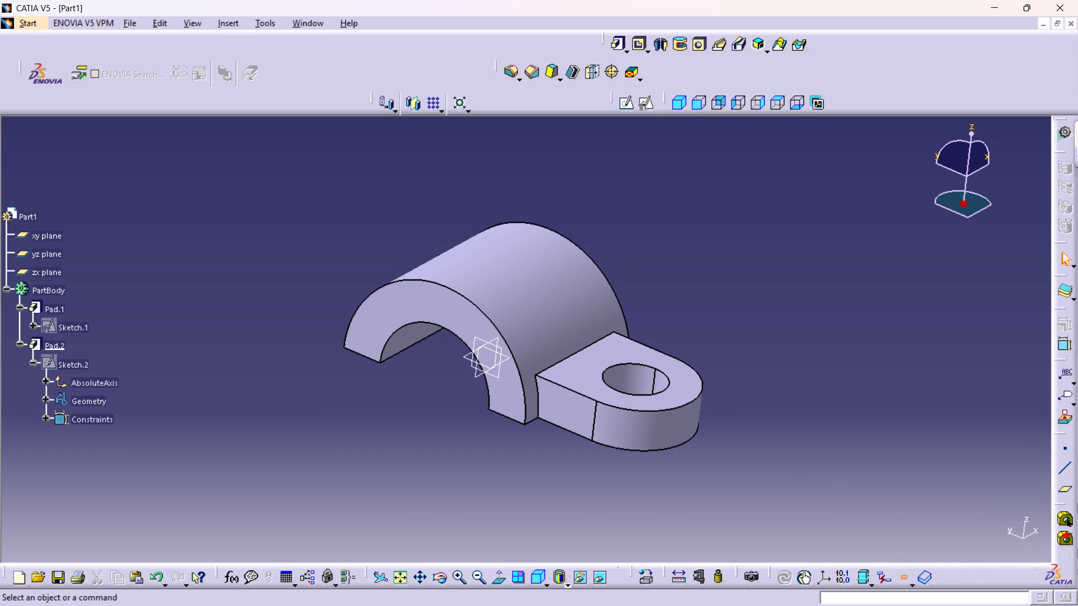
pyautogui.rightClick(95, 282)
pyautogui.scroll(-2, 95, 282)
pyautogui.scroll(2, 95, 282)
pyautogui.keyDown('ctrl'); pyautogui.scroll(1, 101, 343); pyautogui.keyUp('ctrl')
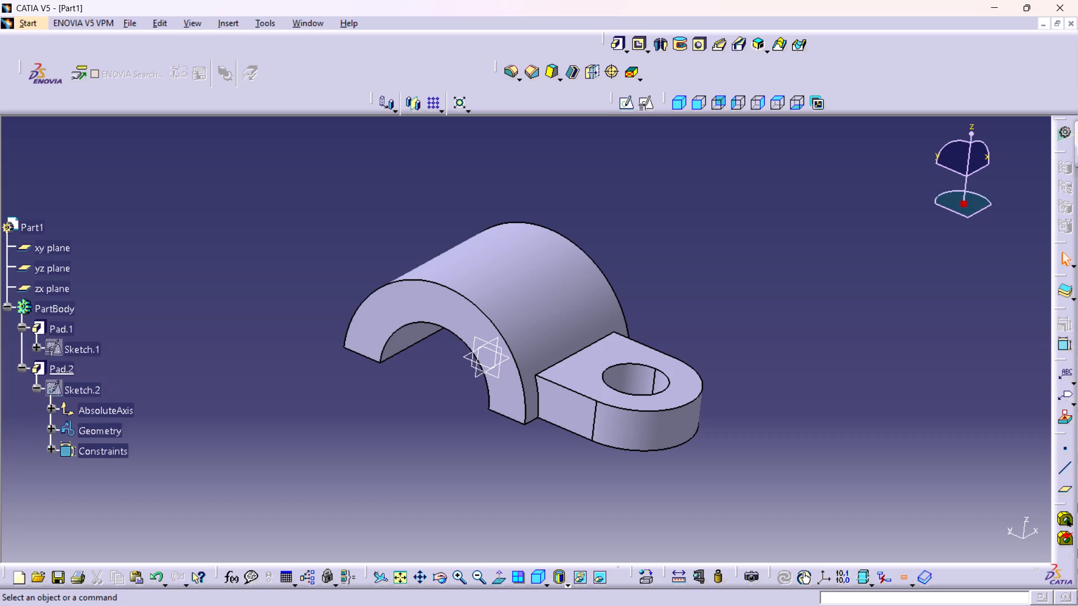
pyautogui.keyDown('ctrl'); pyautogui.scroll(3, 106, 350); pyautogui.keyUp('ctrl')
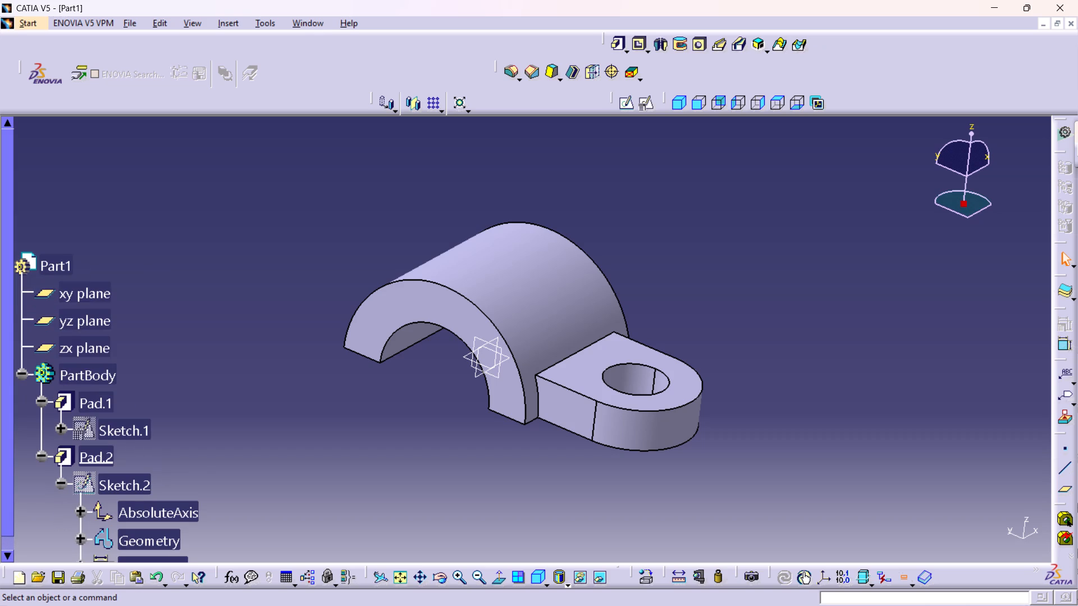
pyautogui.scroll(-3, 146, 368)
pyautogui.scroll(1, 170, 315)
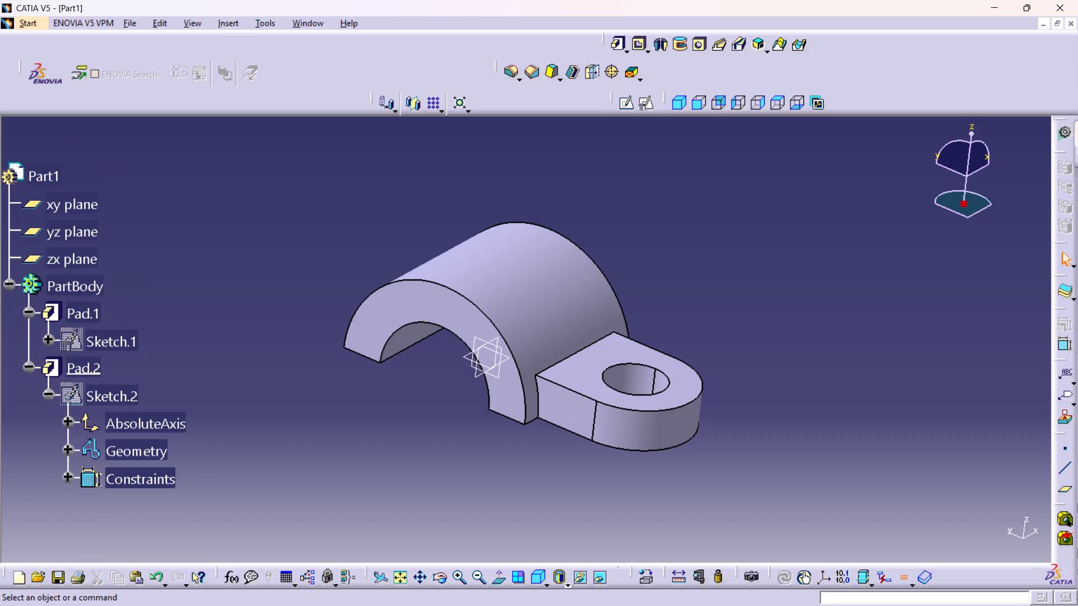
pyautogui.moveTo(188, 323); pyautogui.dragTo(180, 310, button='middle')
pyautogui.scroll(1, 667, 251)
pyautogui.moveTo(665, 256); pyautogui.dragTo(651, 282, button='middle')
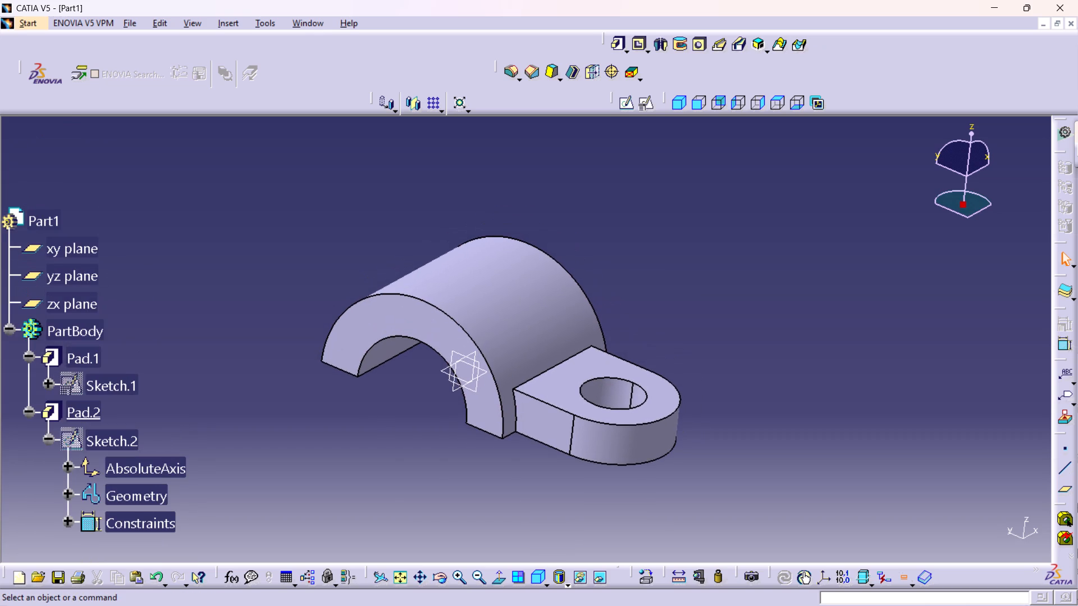
# Save the part in the CATIA folder as a CATPart named 5.
pyautogui.hotkey('ctrl', 's')
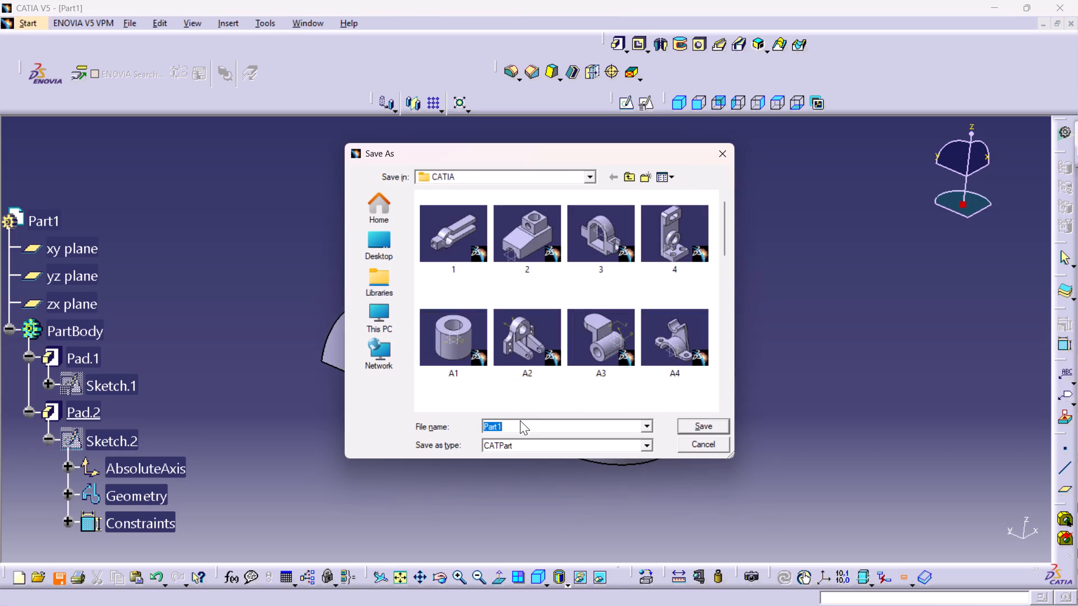
pyautogui.press('5')
pyautogui.press('Return')
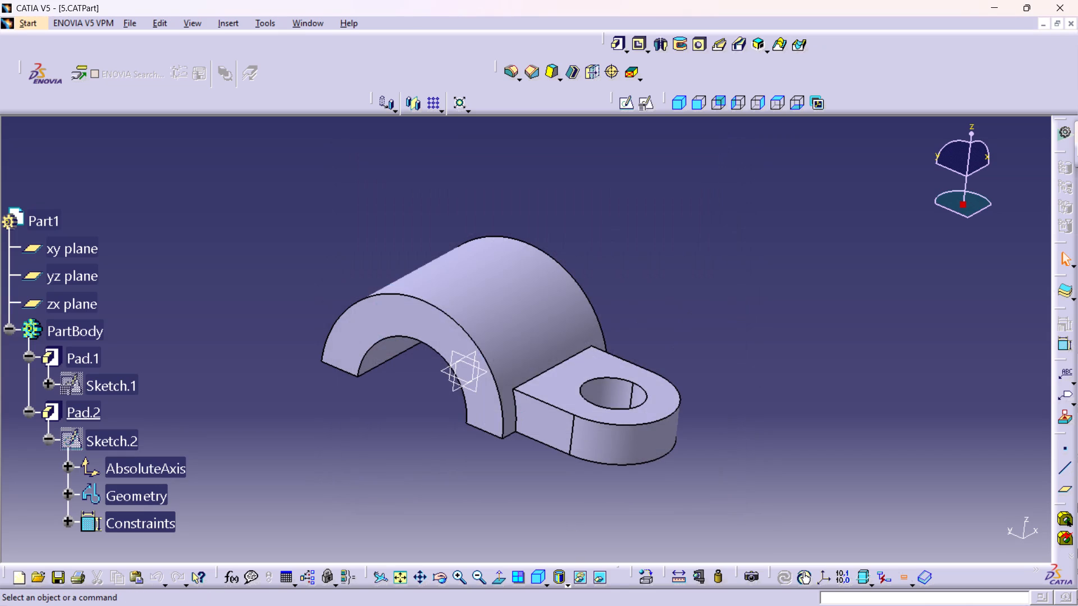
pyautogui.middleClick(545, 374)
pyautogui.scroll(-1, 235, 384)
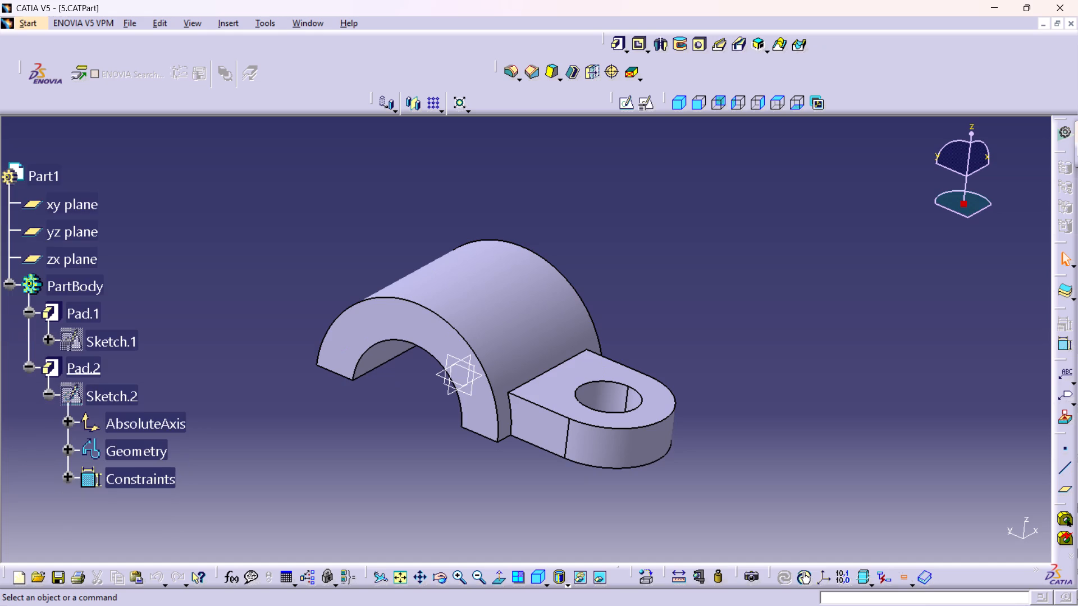
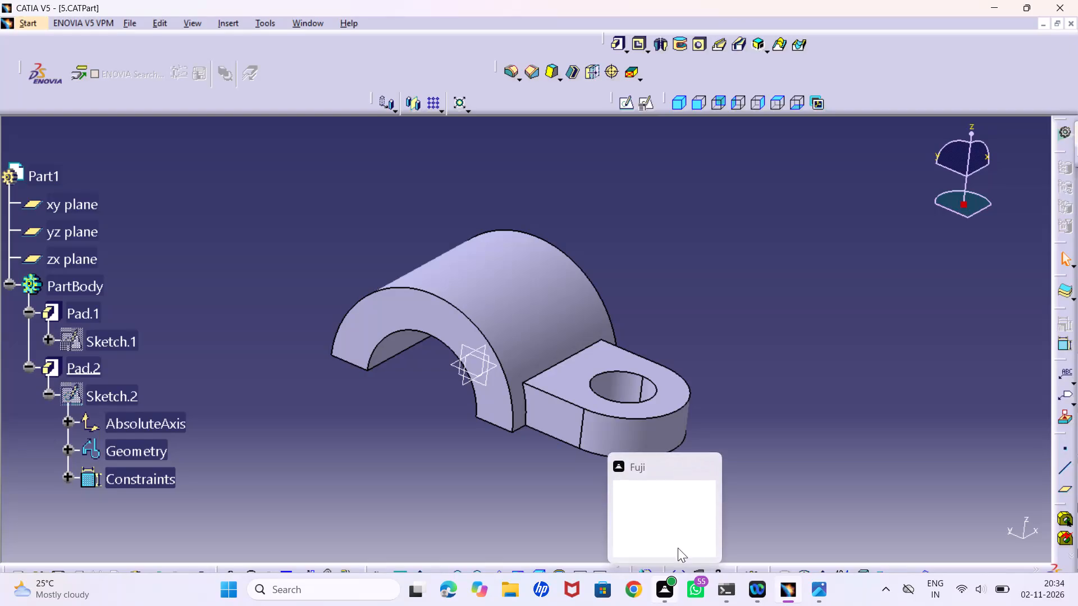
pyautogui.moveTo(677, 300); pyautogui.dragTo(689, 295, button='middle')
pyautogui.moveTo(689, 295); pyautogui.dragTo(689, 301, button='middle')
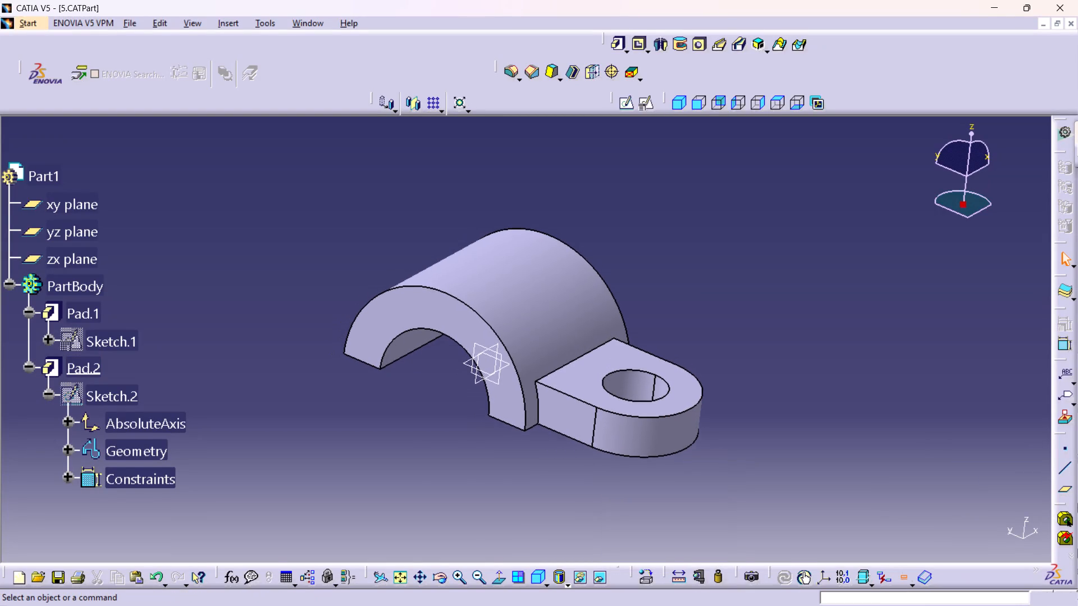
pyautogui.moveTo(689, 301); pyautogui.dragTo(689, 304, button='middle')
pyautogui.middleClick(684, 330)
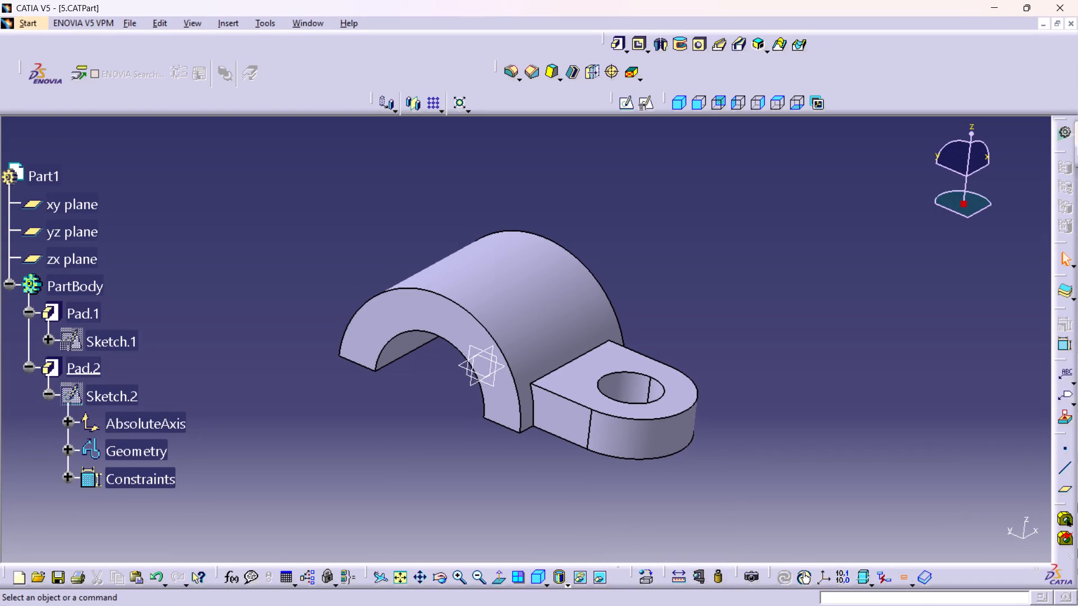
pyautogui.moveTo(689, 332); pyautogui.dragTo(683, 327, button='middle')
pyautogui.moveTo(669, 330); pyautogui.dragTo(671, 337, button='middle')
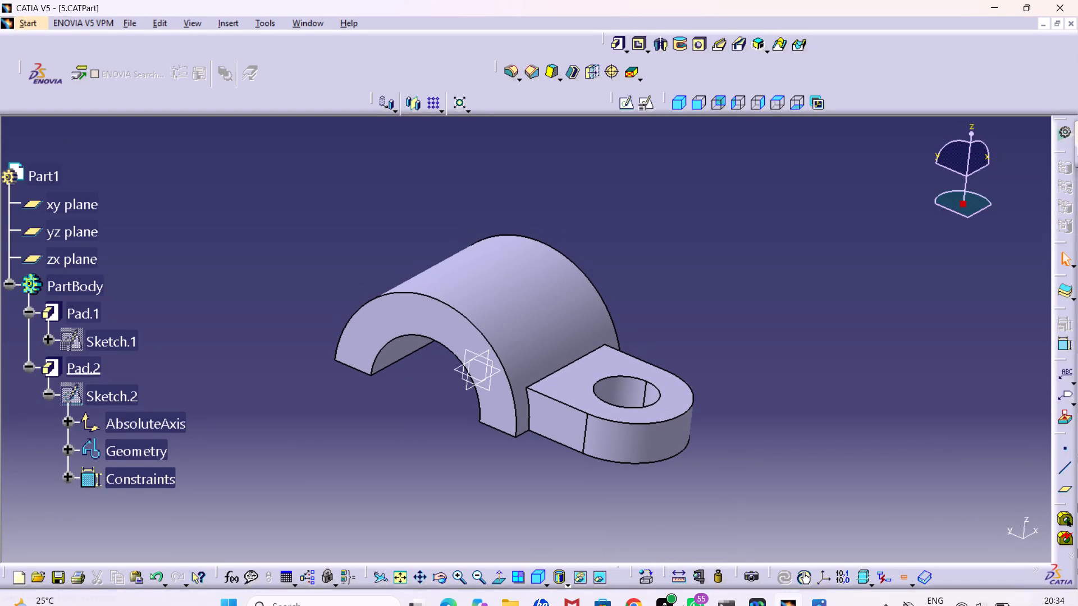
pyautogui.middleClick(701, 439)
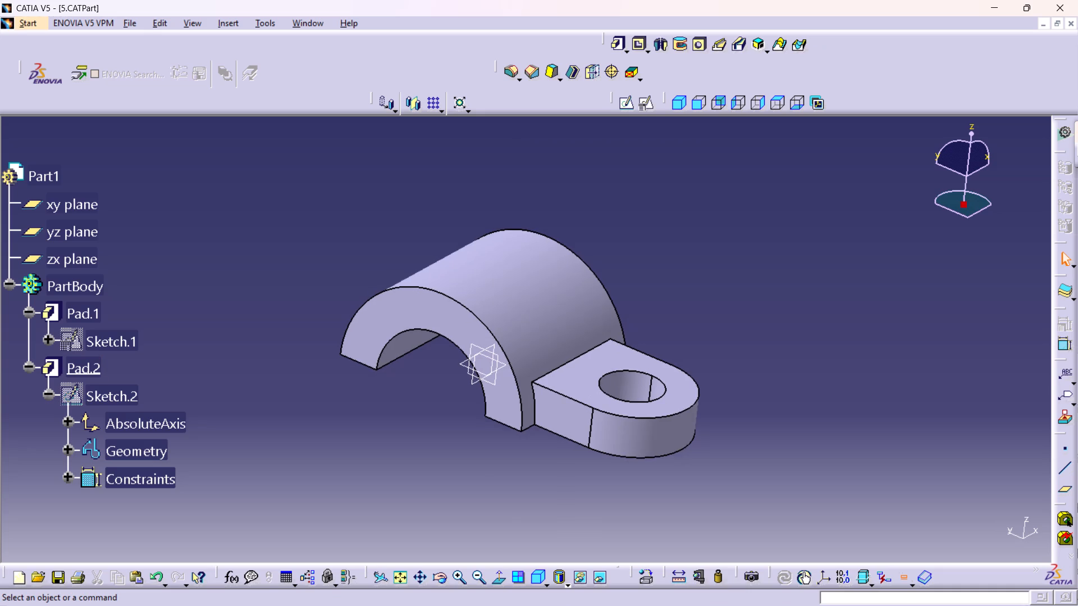
# Save the current state of the half-ring and lug part to its existing file.
pyautogui.hotkey('ctrl', 's')
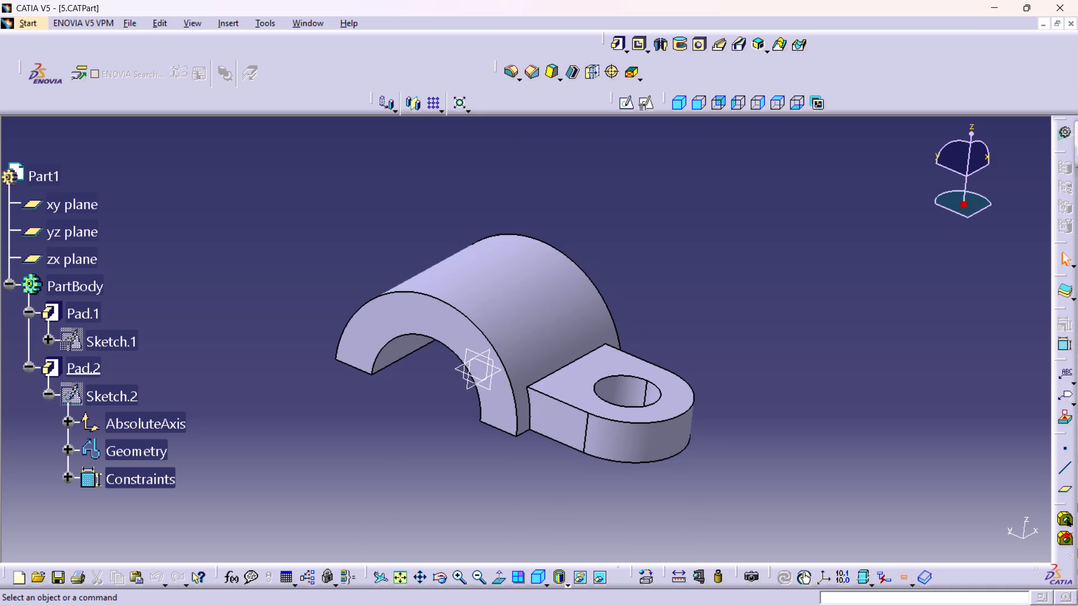